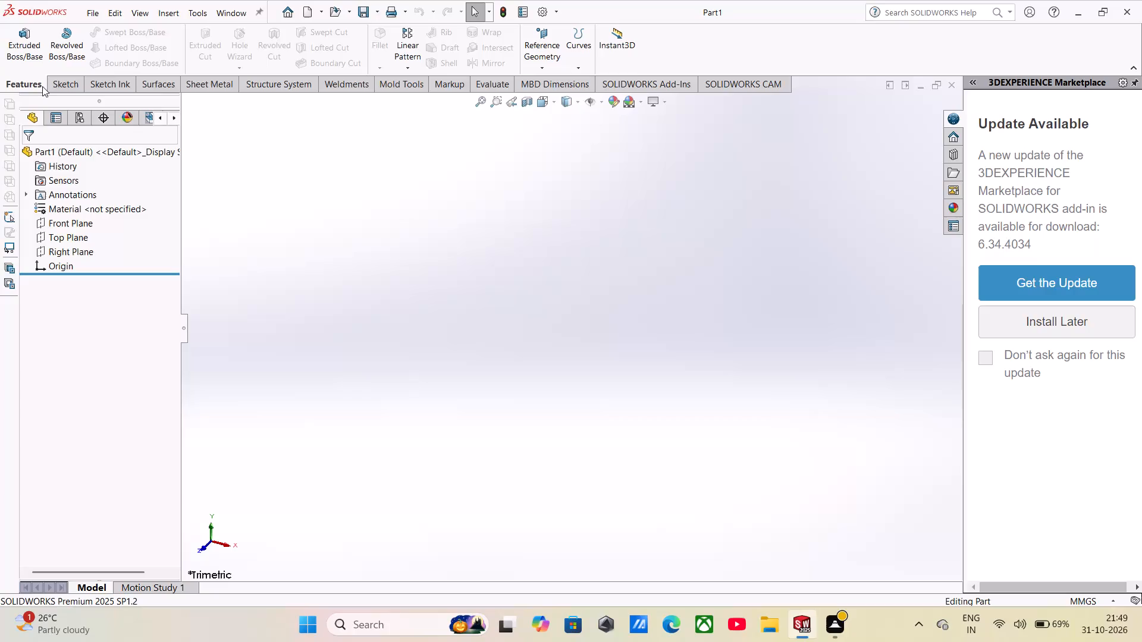
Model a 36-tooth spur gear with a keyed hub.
Sketch a circle on the Top Plane, centred on the origin, with a radius of about 82 mm.
left_click(55, 83)
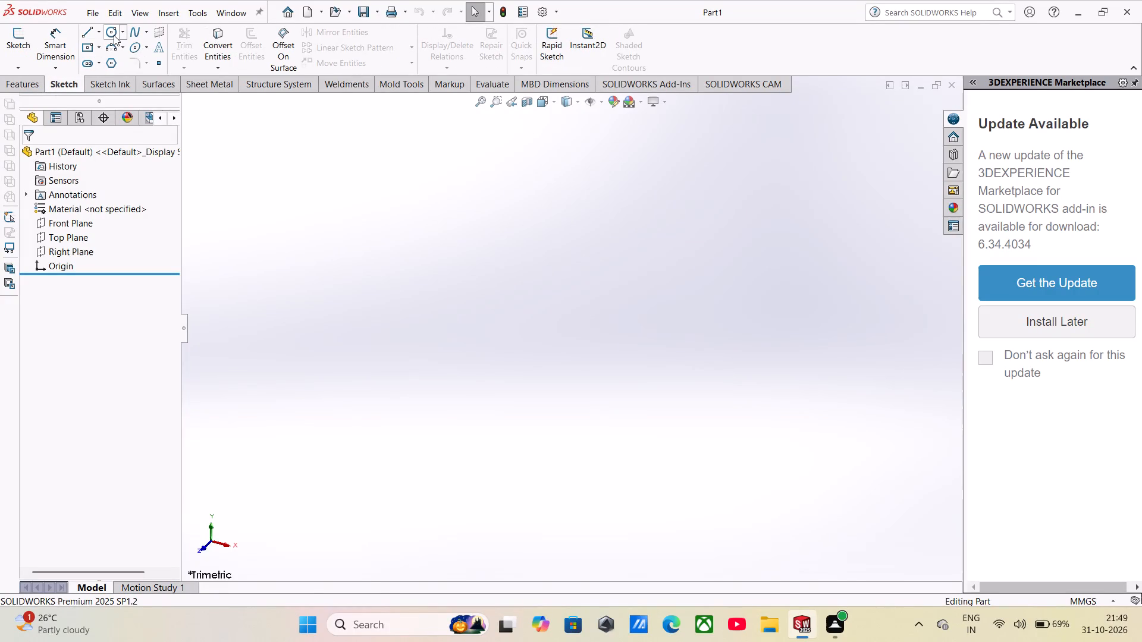
left_click(112, 36)
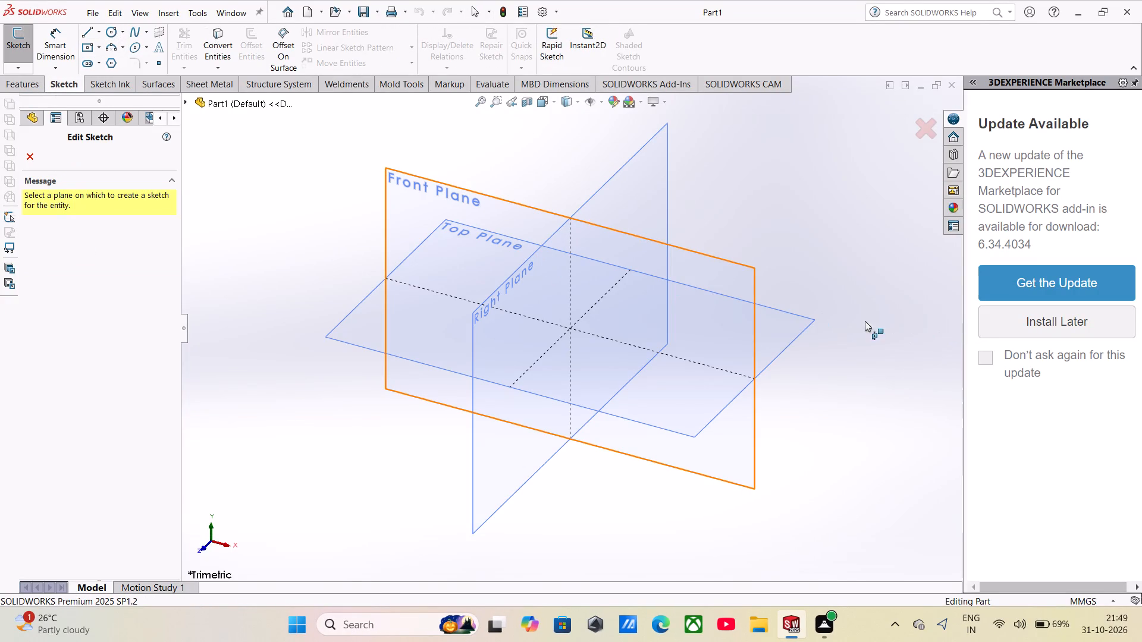
left_click(806, 326)
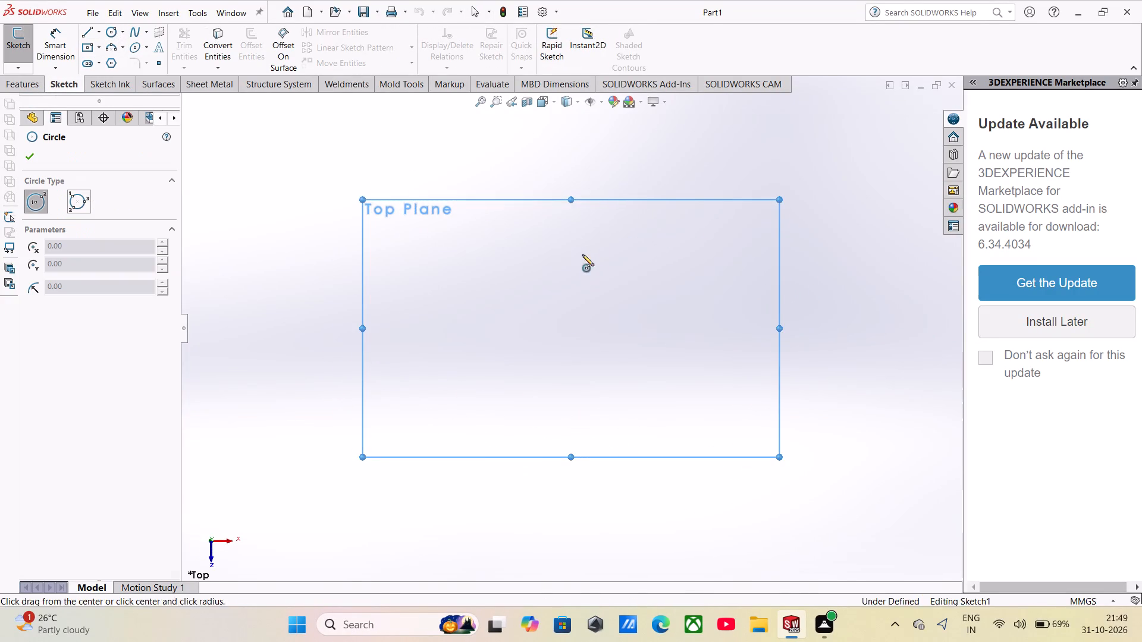
left_click(570, 332)
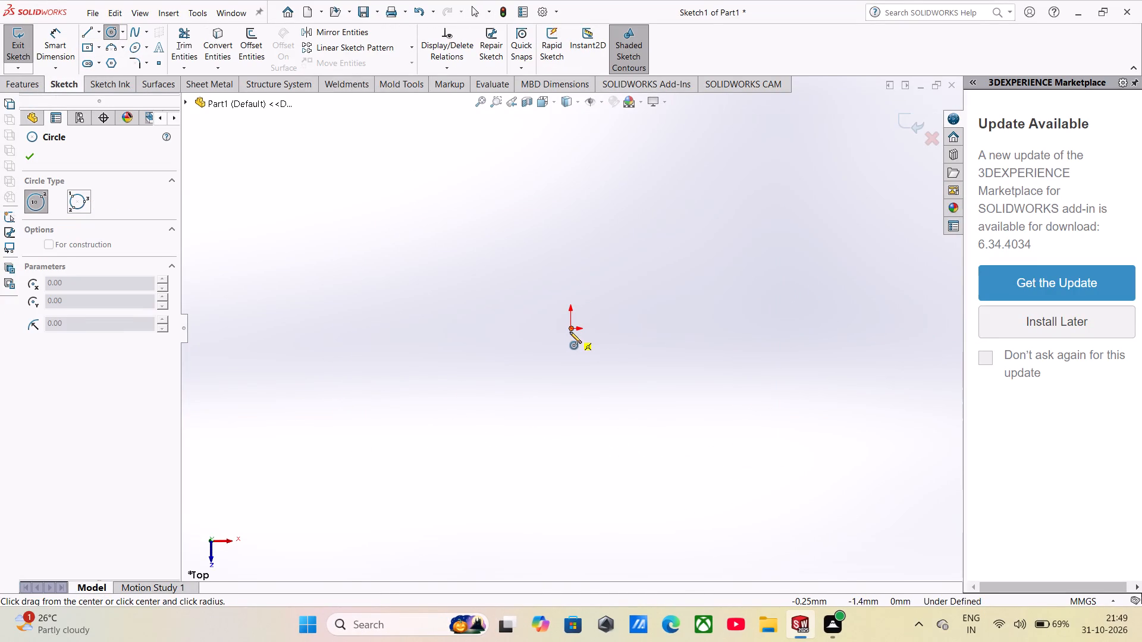
left_click(701, 470)
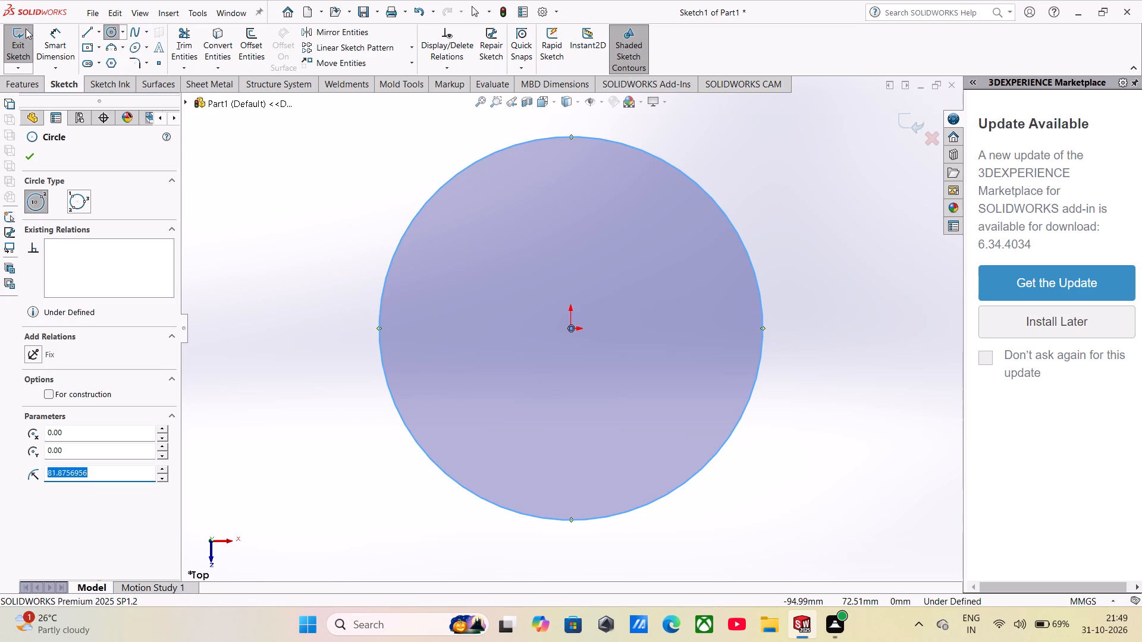
Dimension the circle's diameter as 123 mm.
left_click(49, 45)
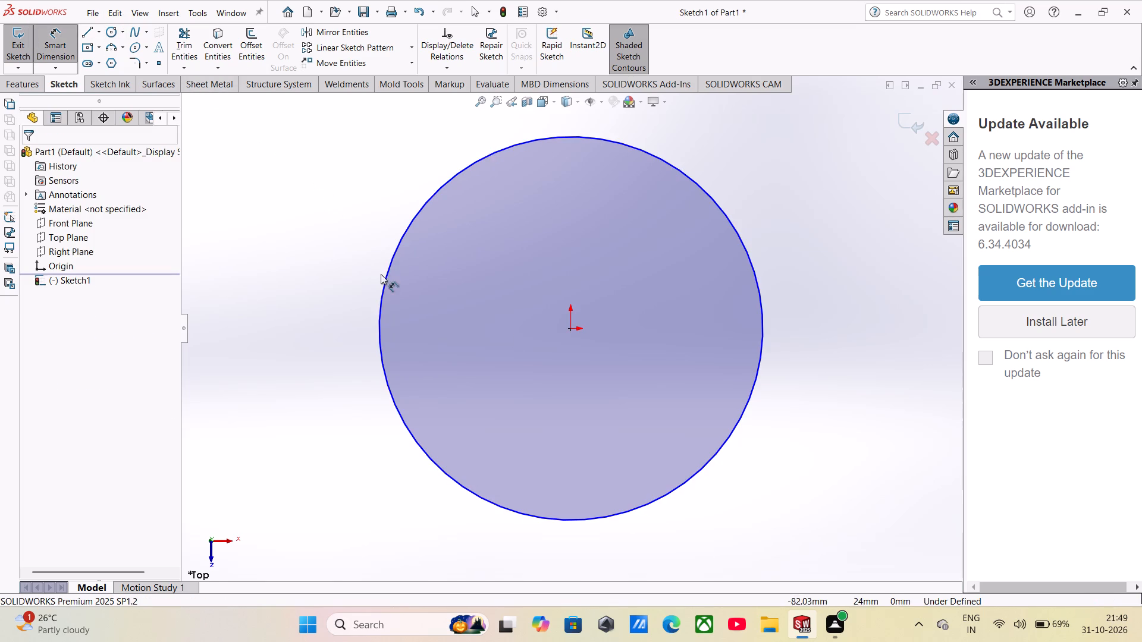
left_click(387, 282)
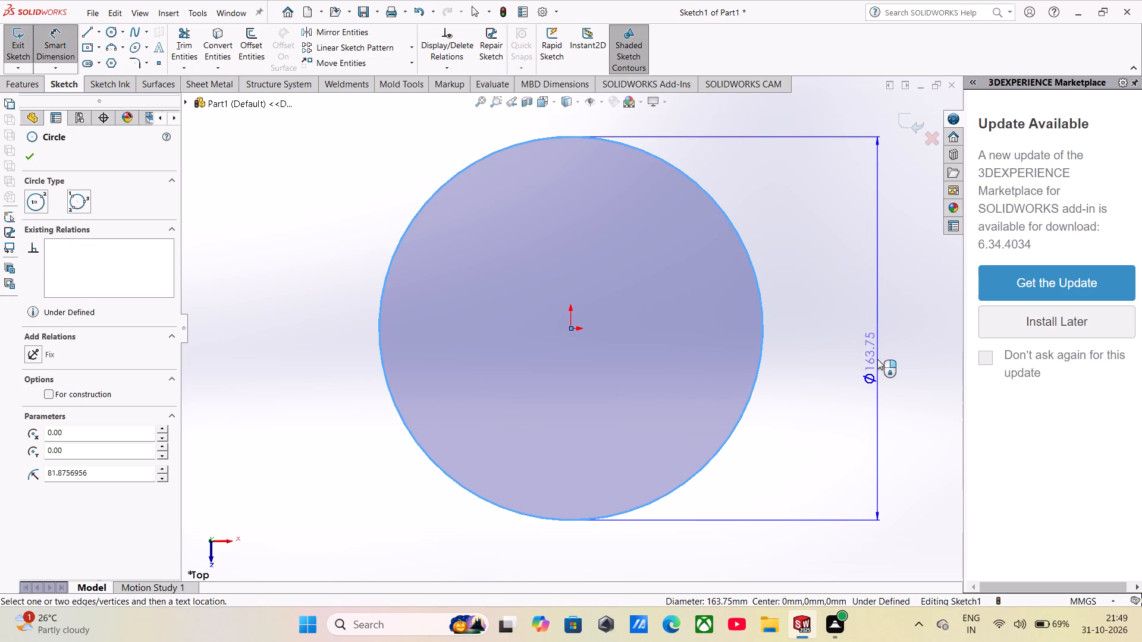
left_click(877, 359)
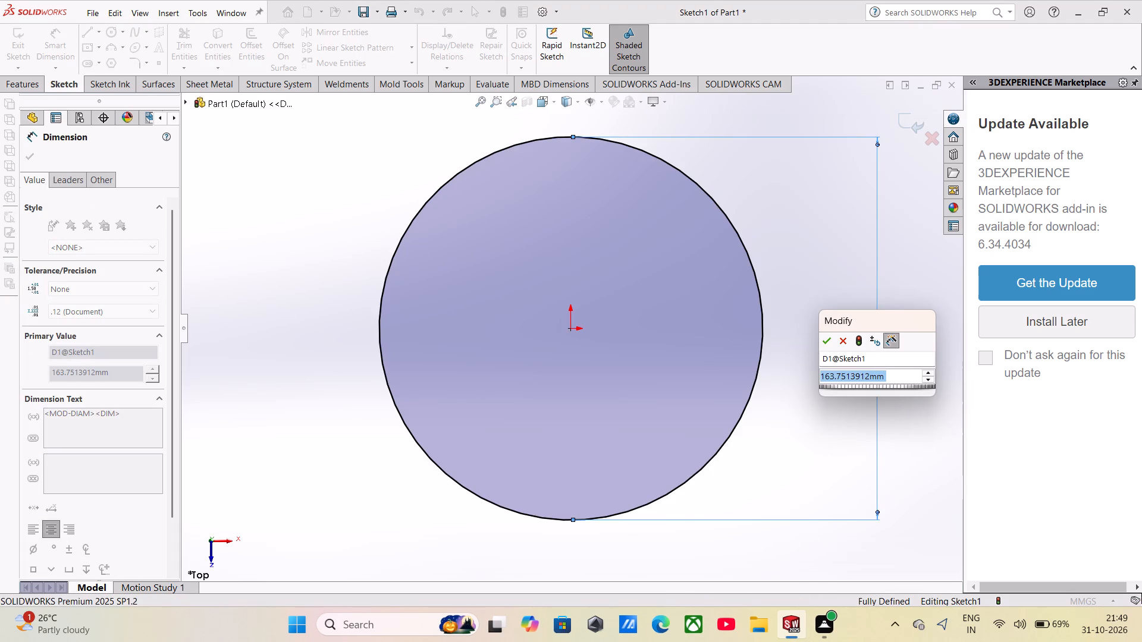
type("123")
key("Return")
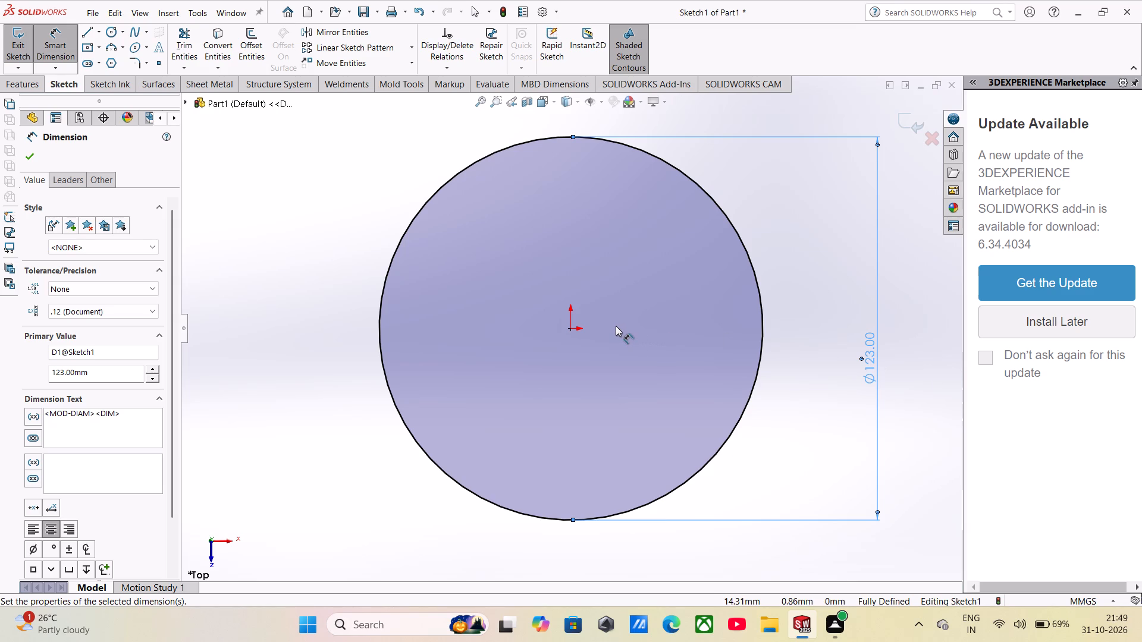
Change the circle's diameter dimension to 105 mm.
scroll(614, 326, "up", 1)
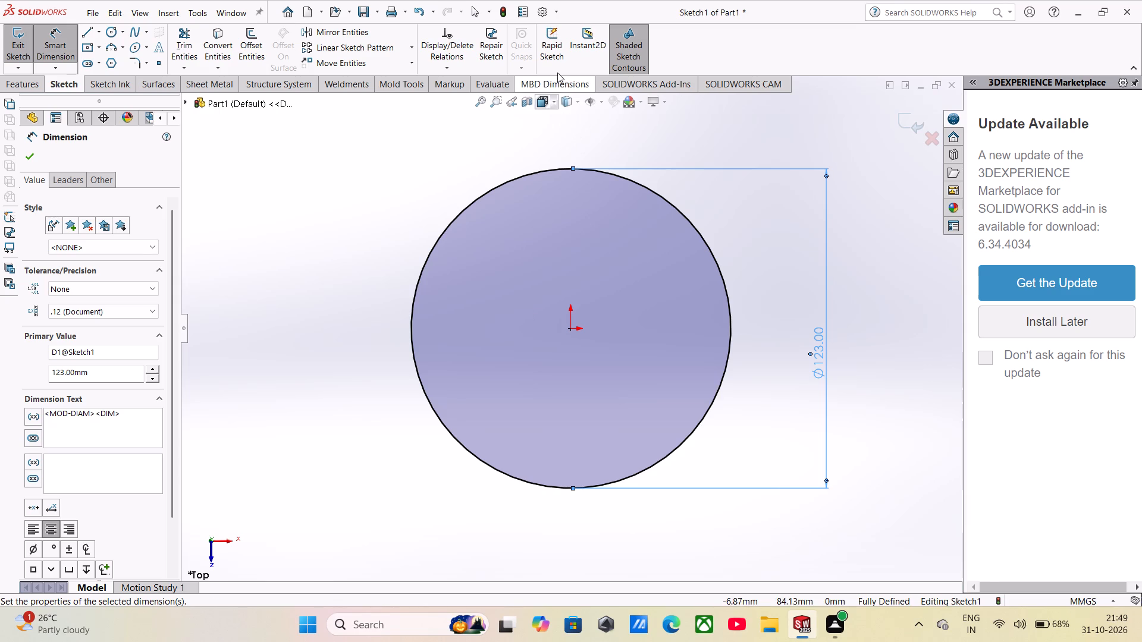
triple_click(822, 345)
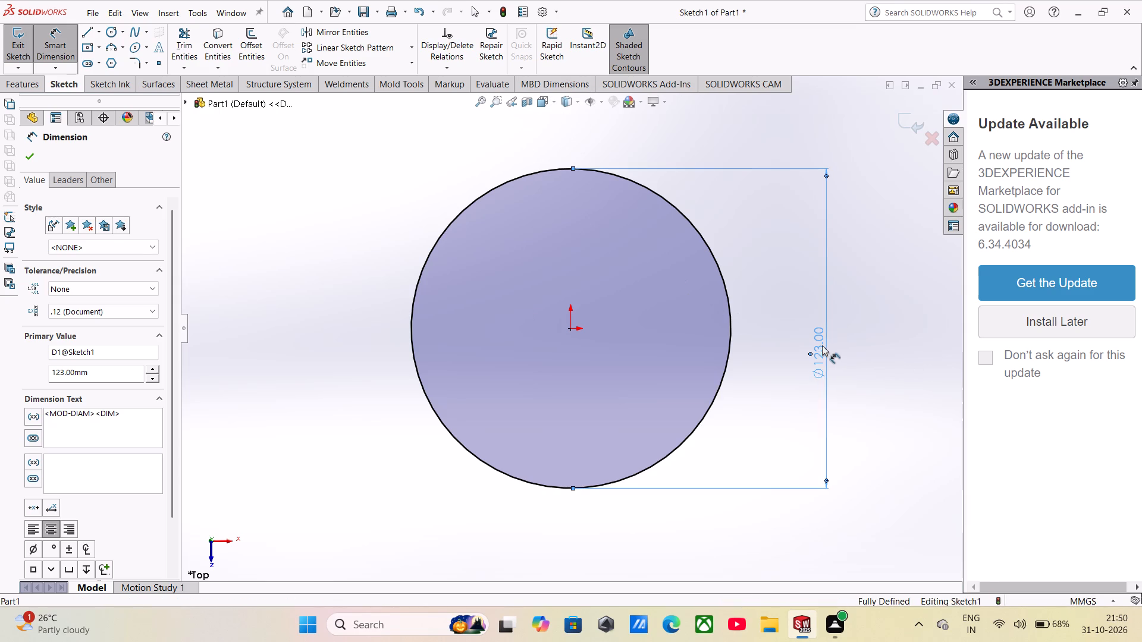
left_click(815, 361)
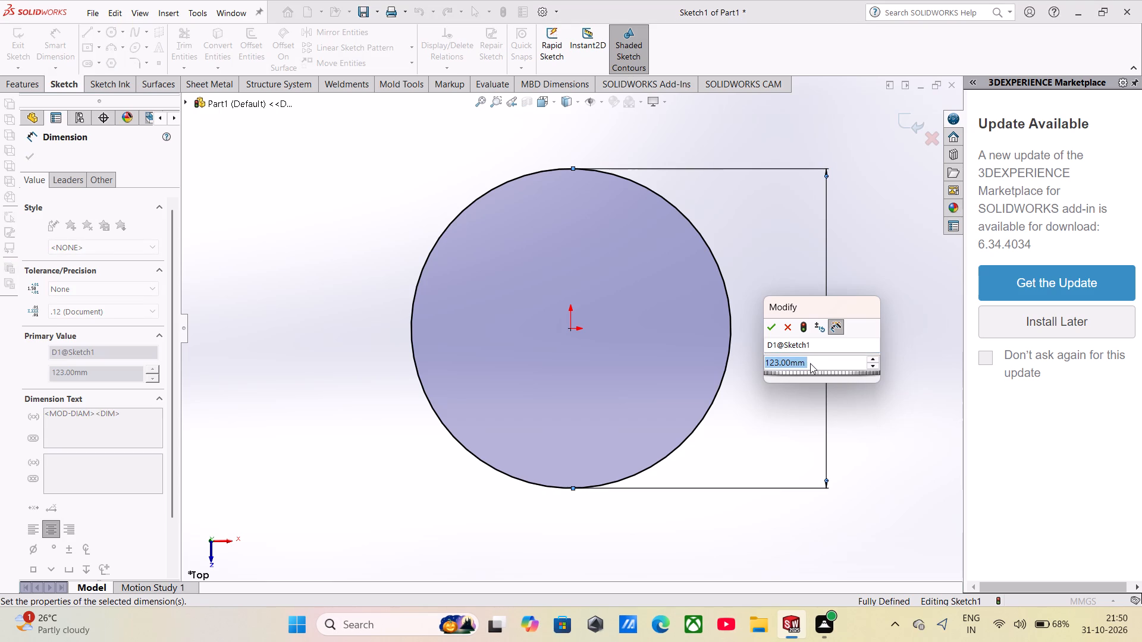
left_click(810, 363)
left_click_drag(821, 364, 814, 365)
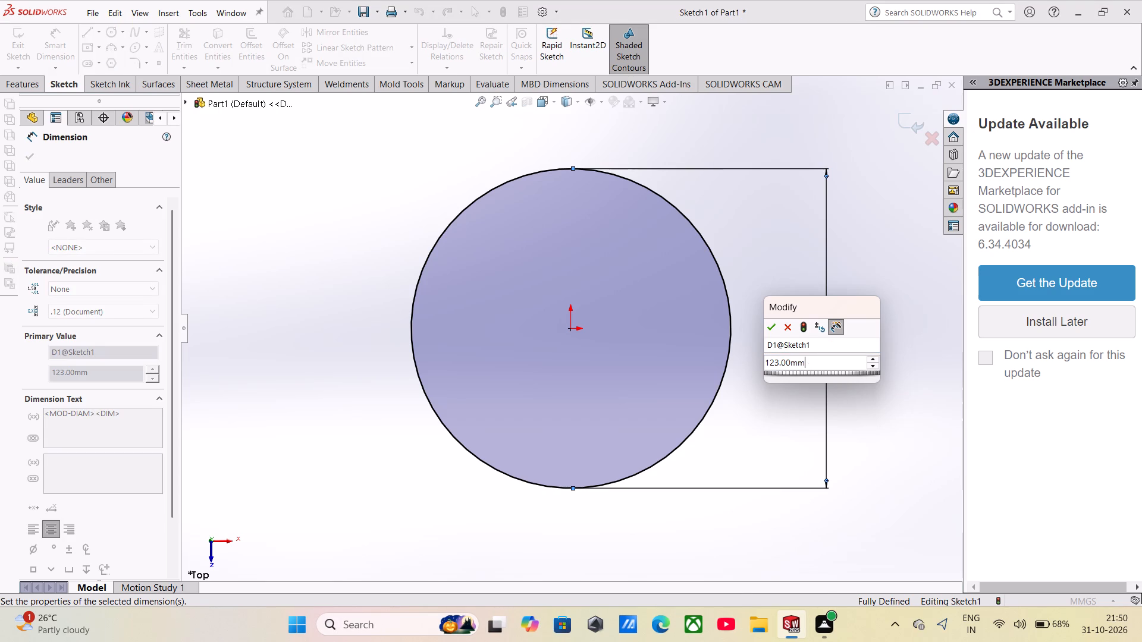
left_click_drag(814, 365, 695, 342)
type("105")
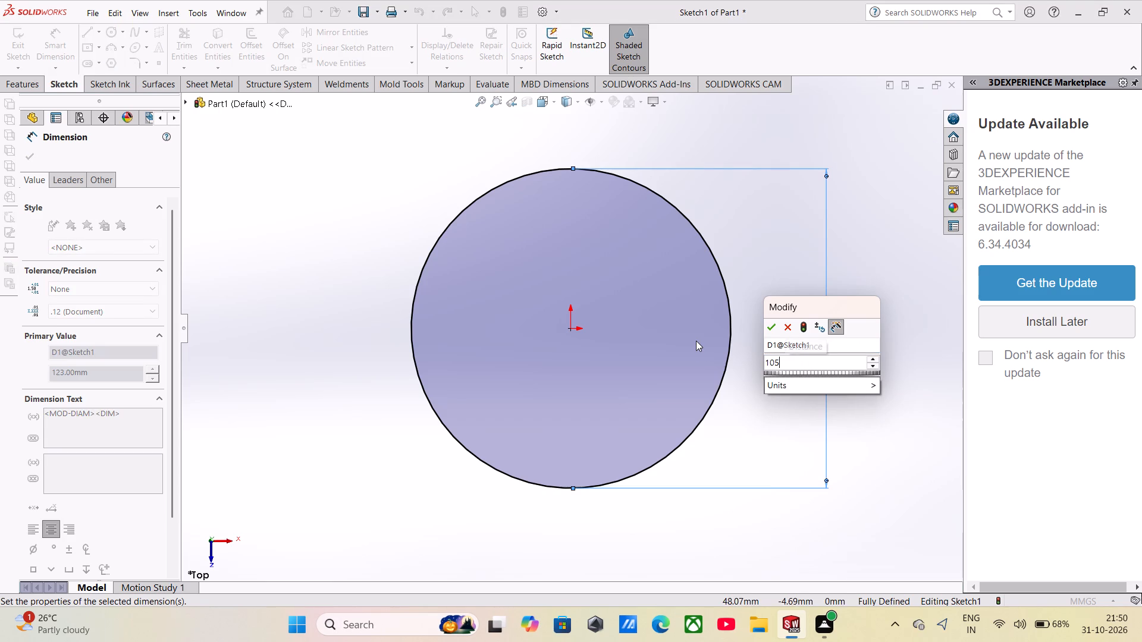
key("Return")
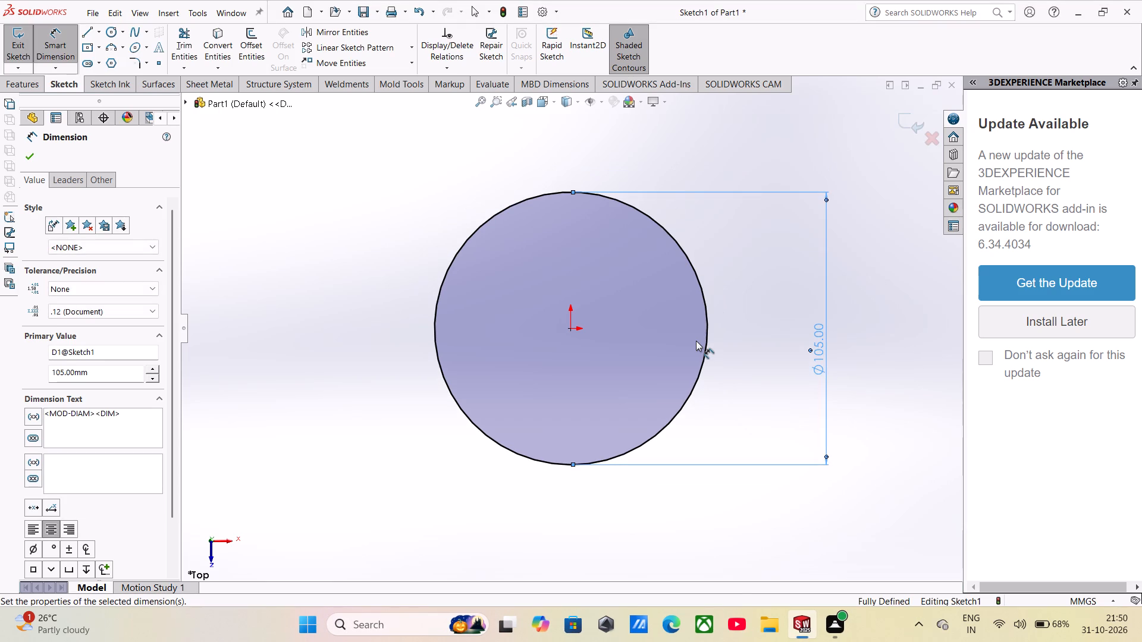
Extrude the circle as a boss with a Mid Plane end condition and a depth of 20 mm.
left_click(34, 87)
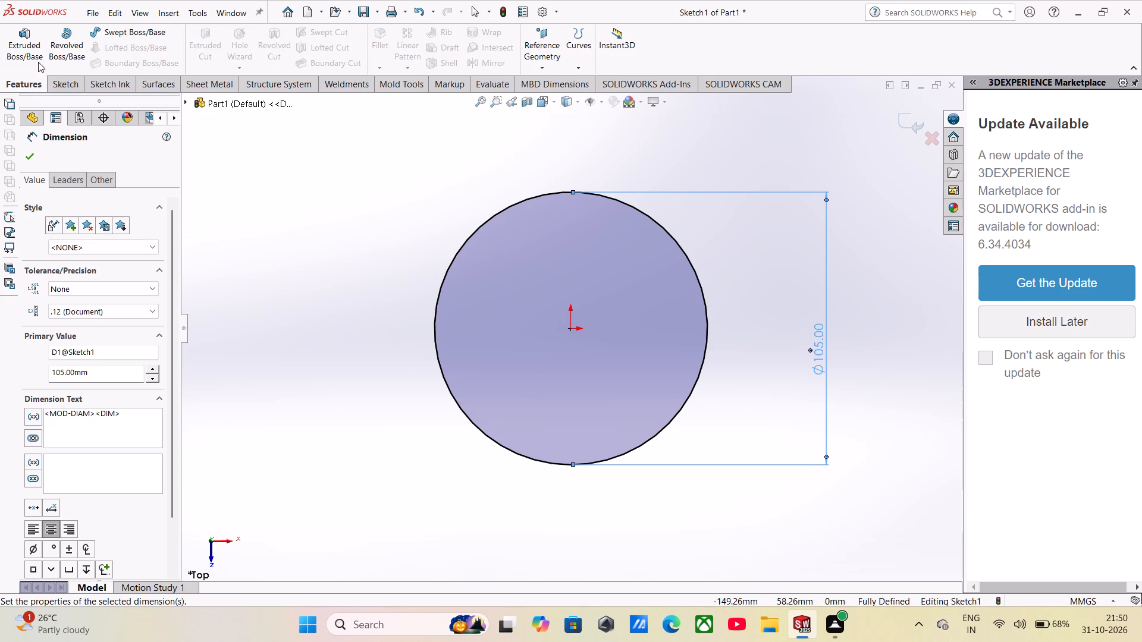
left_click(32, 51)
left_click(92, 237)
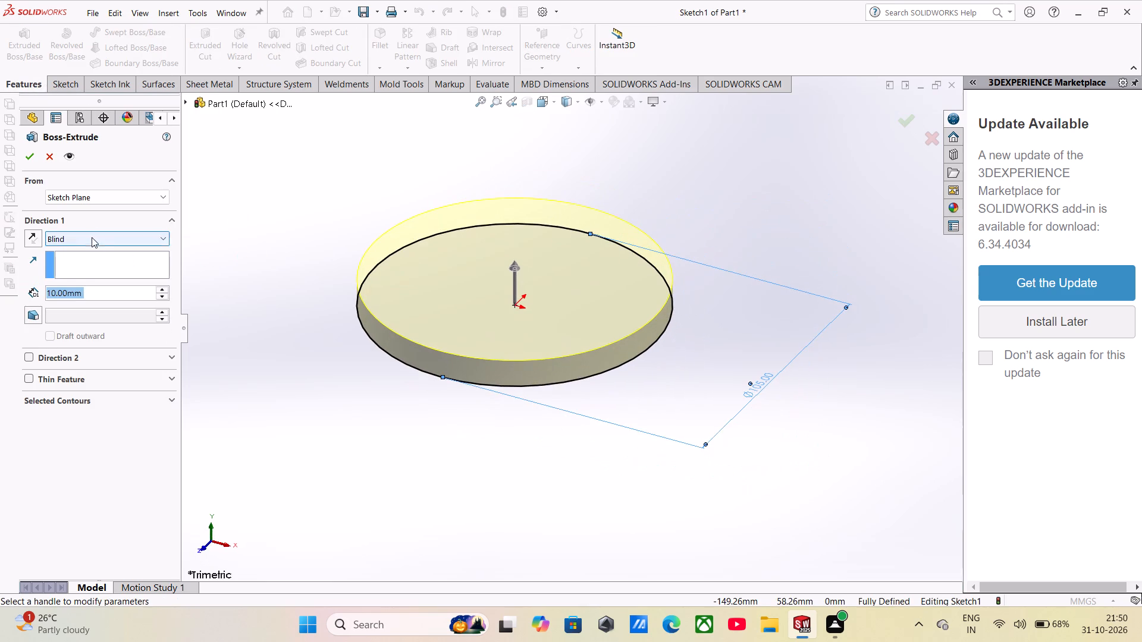
left_click(71, 305)
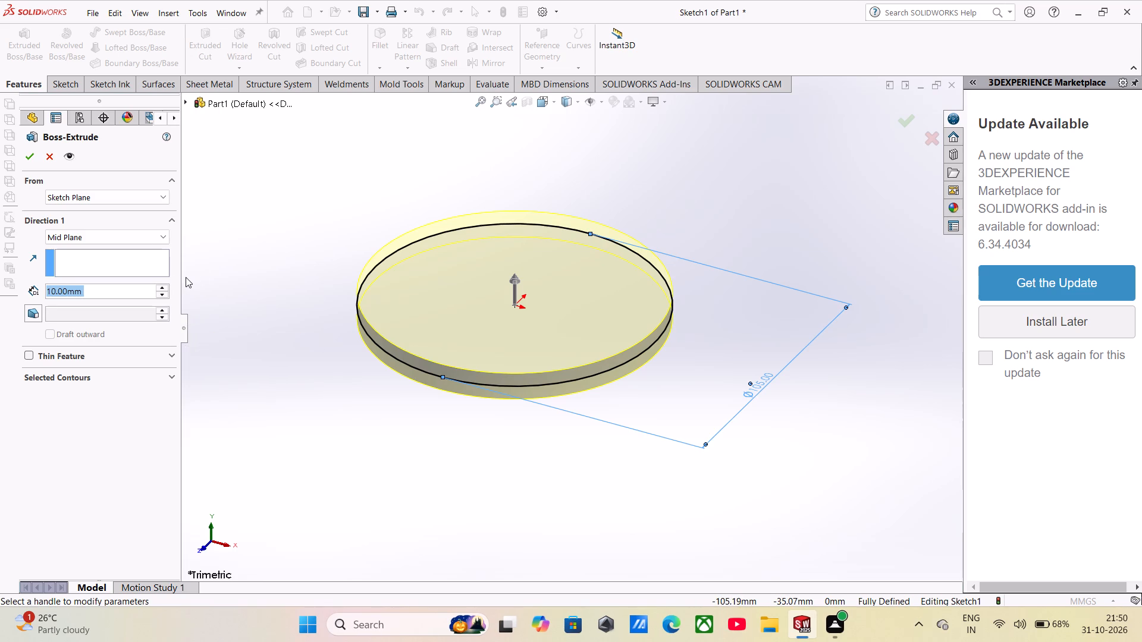
type("20")
key("Return")
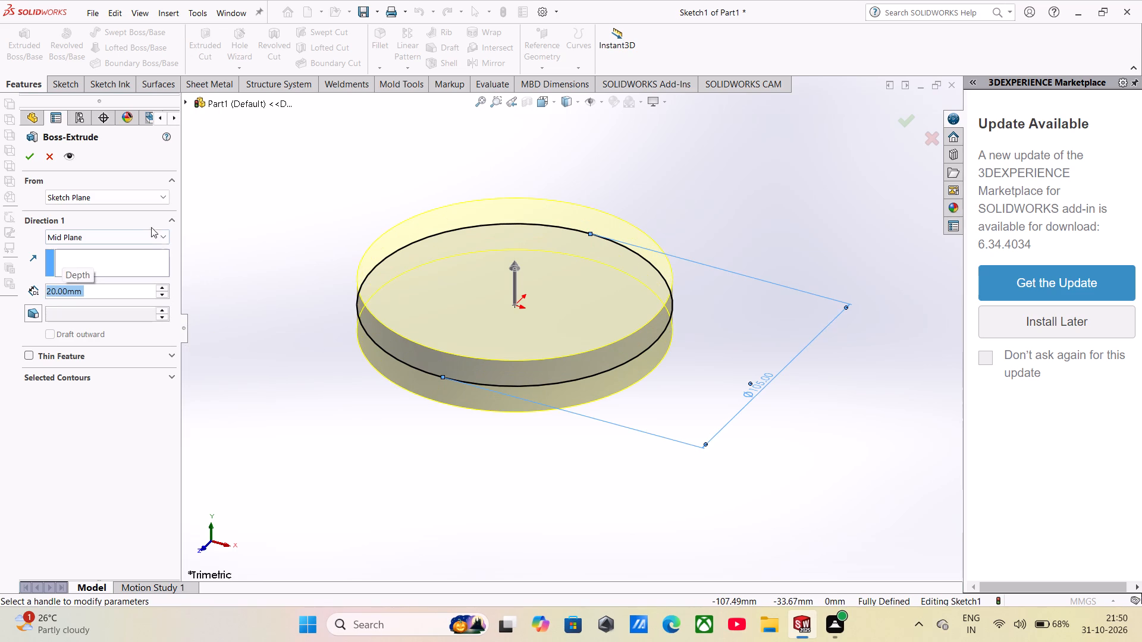
left_click(23, 158)
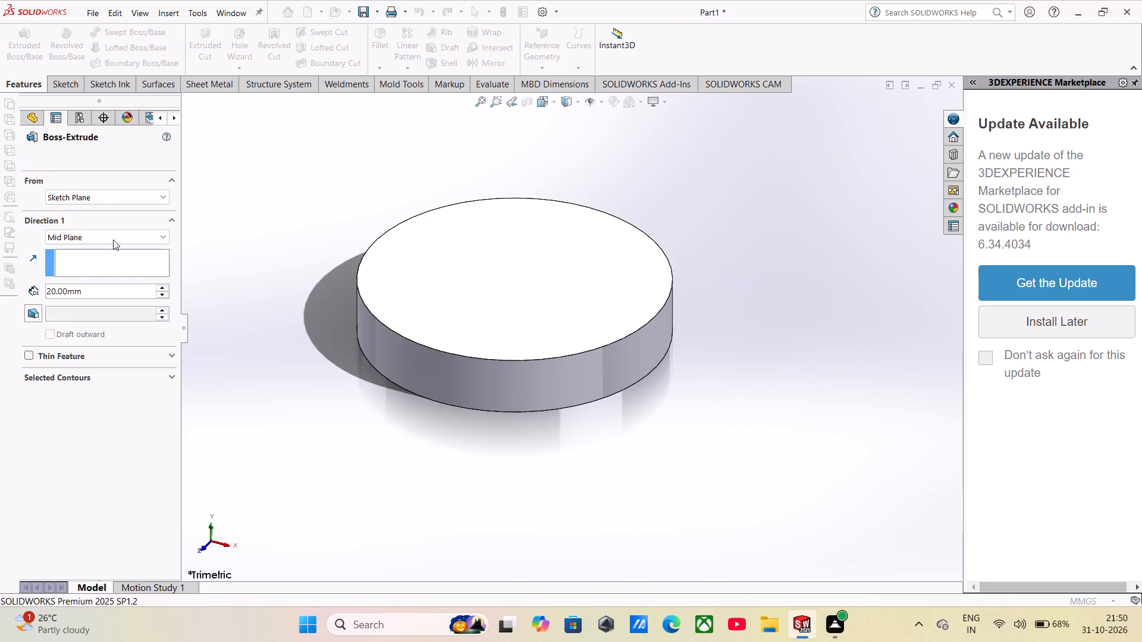
Turn on the display of the reference planes around the disc.
scroll(484, 340, "up", 1)
middle_click_drag(484, 339, 480, 294)
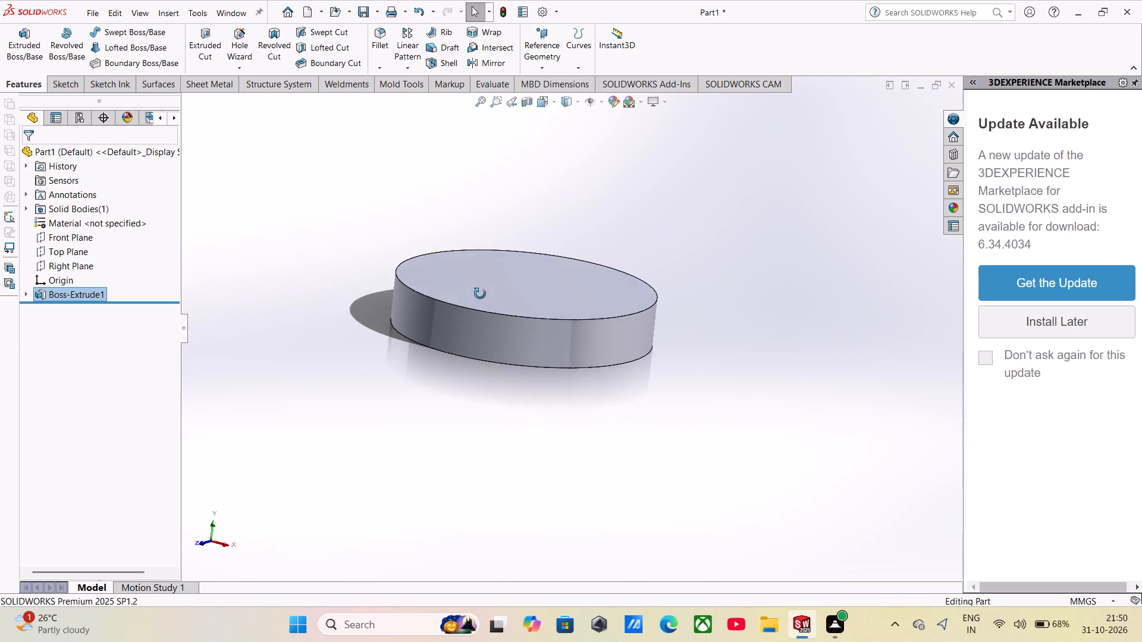
middle_click_drag(480, 294, 463, 297)
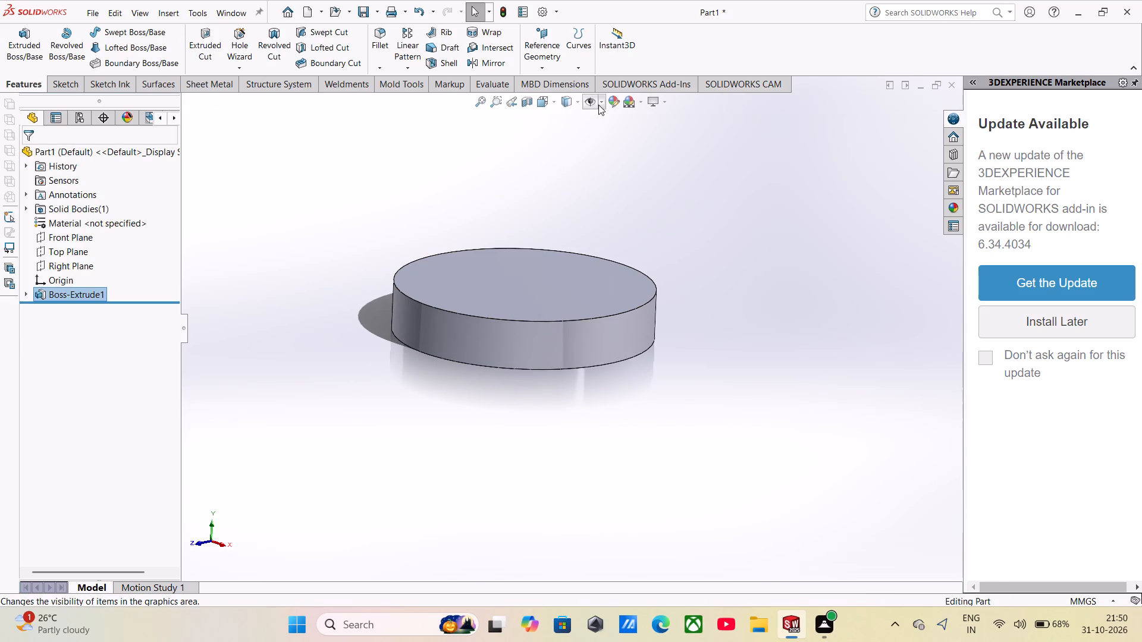
left_click(601, 105)
left_click(605, 112)
left_click(760, 279)
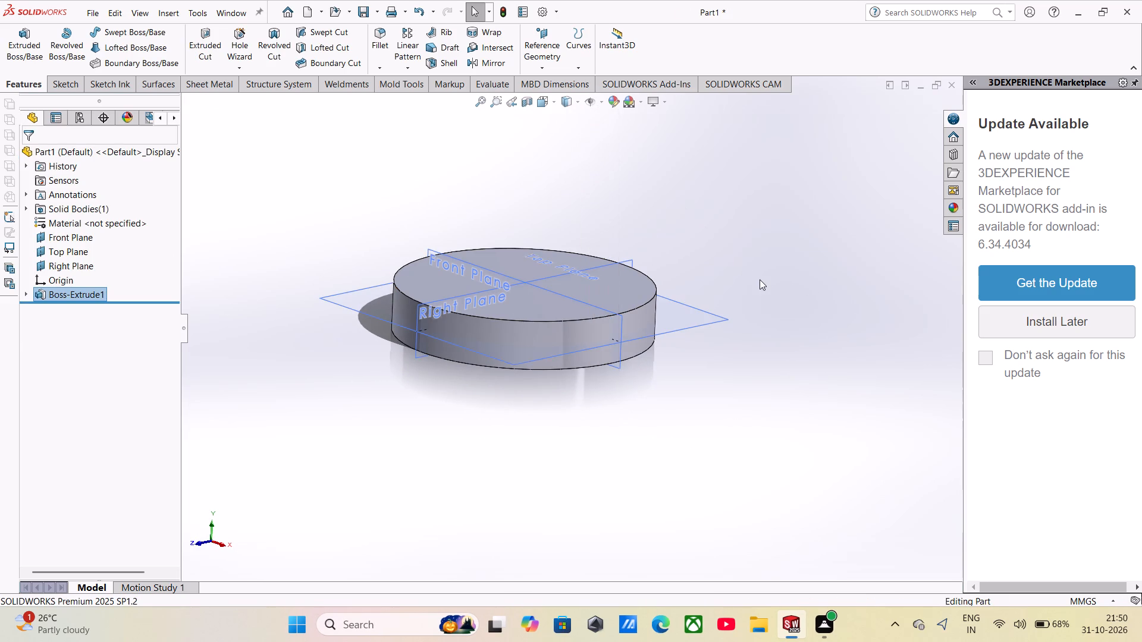
Start a sketch on the Top Plane and draw an origin-centred circle about 161 mm in diameter around the disc.
left_click(713, 323)
left_click(775, 287)
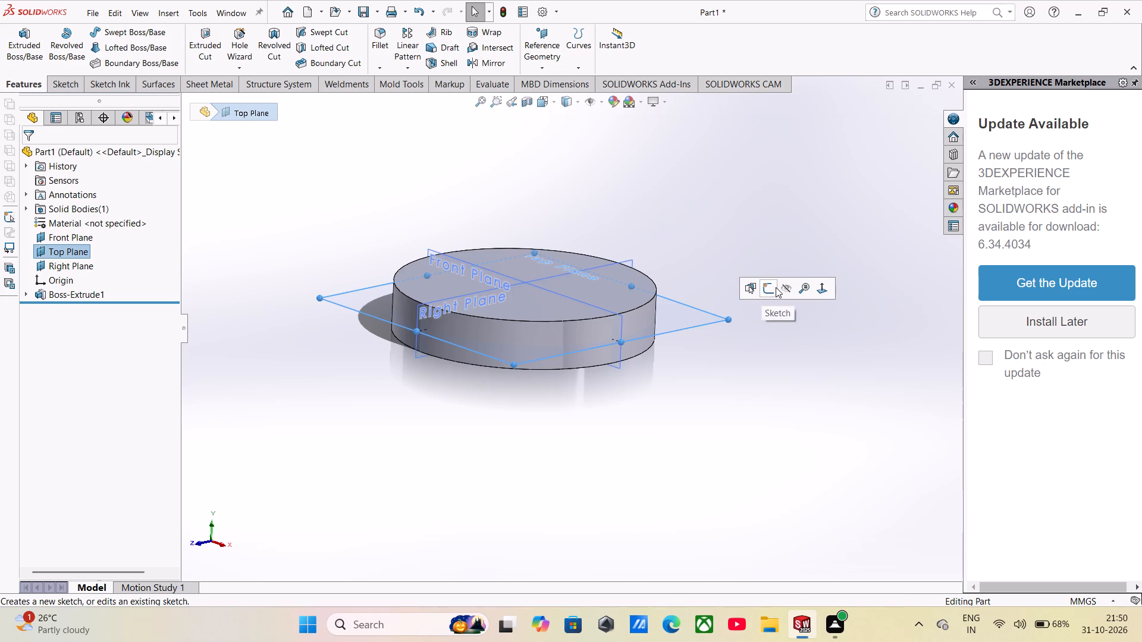
scroll(615, 245, "up", 3)
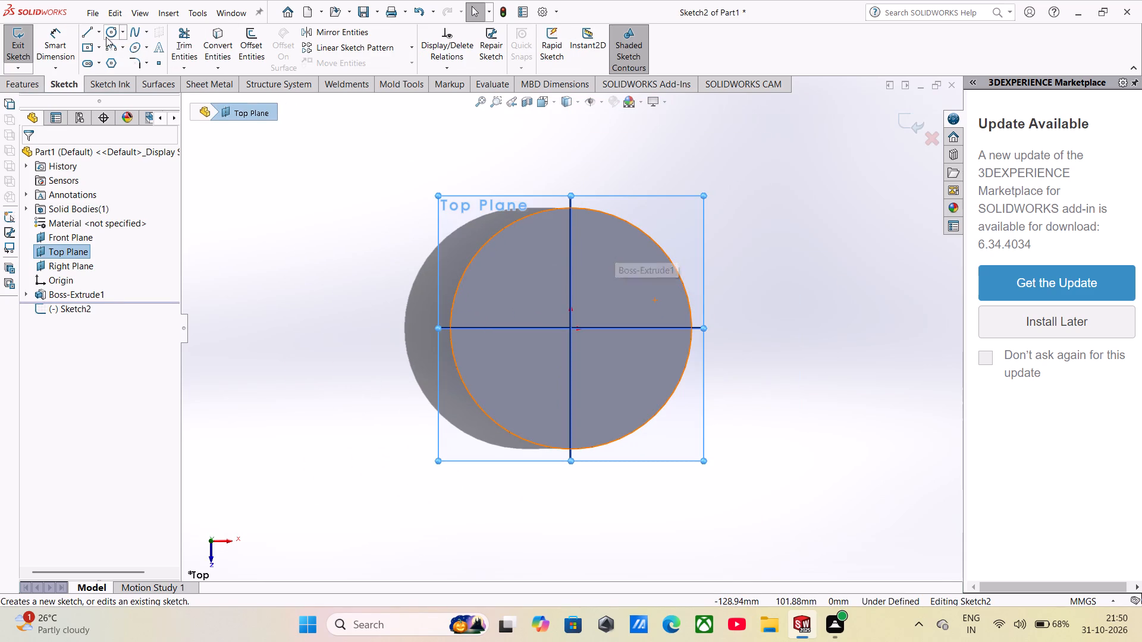
left_click(114, 32)
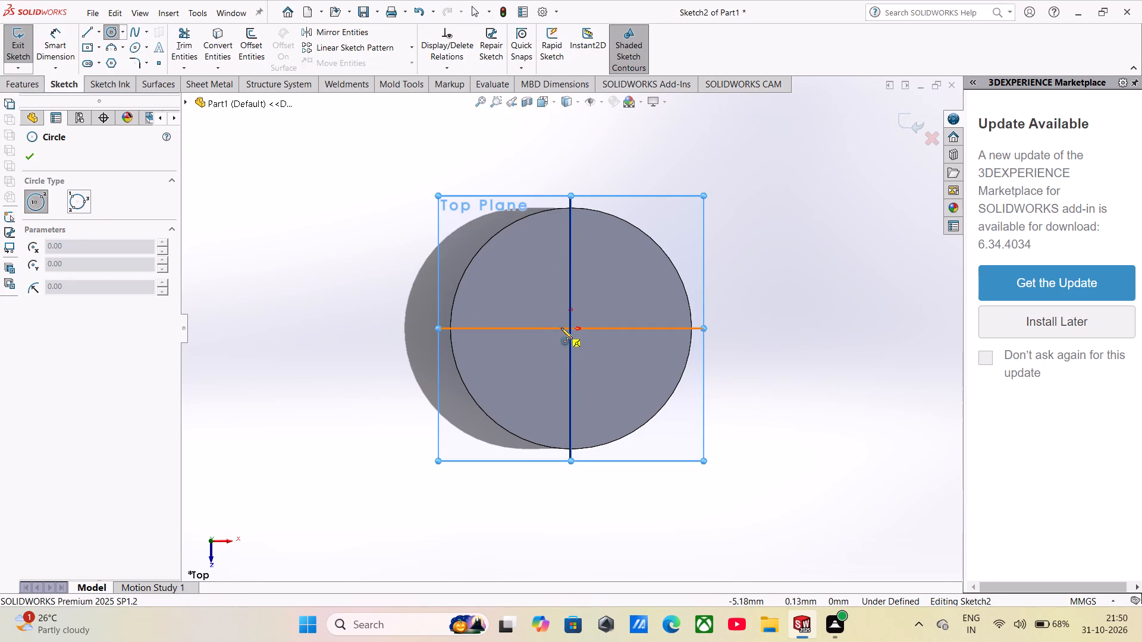
left_click(570, 328)
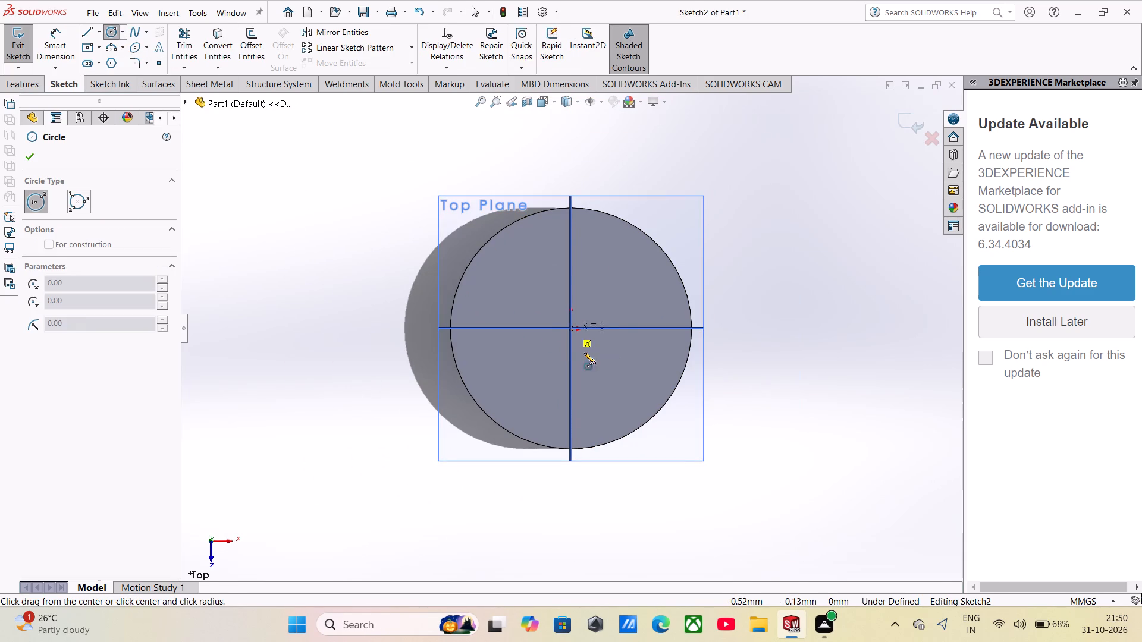
left_click(686, 474)
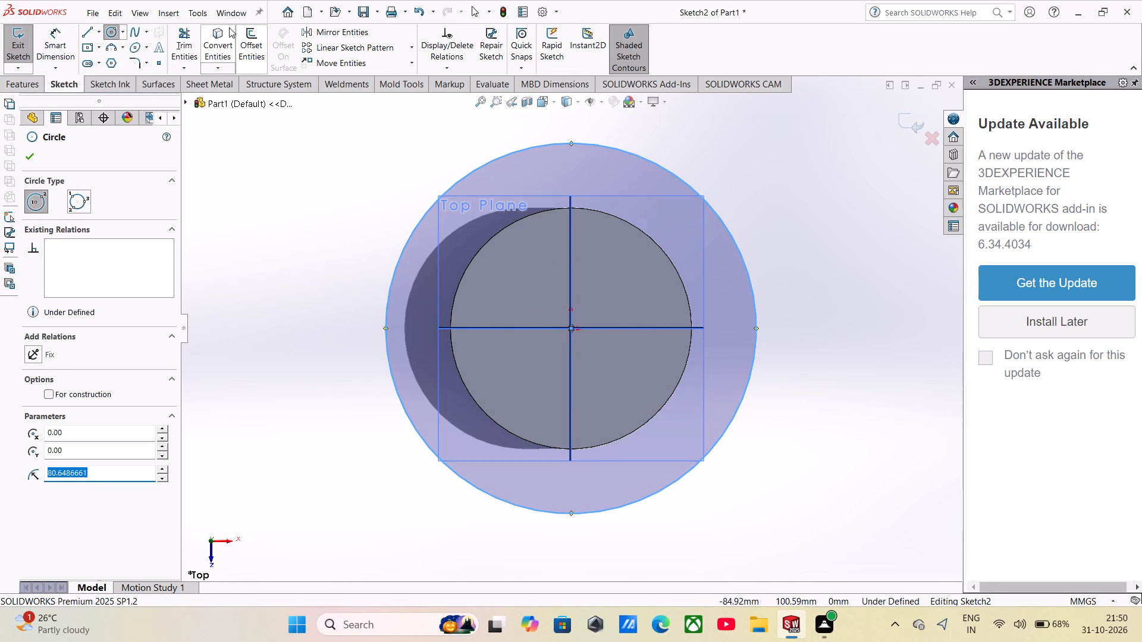
Dimension the new outer circle's diameter as 123 mm.
left_click(57, 40)
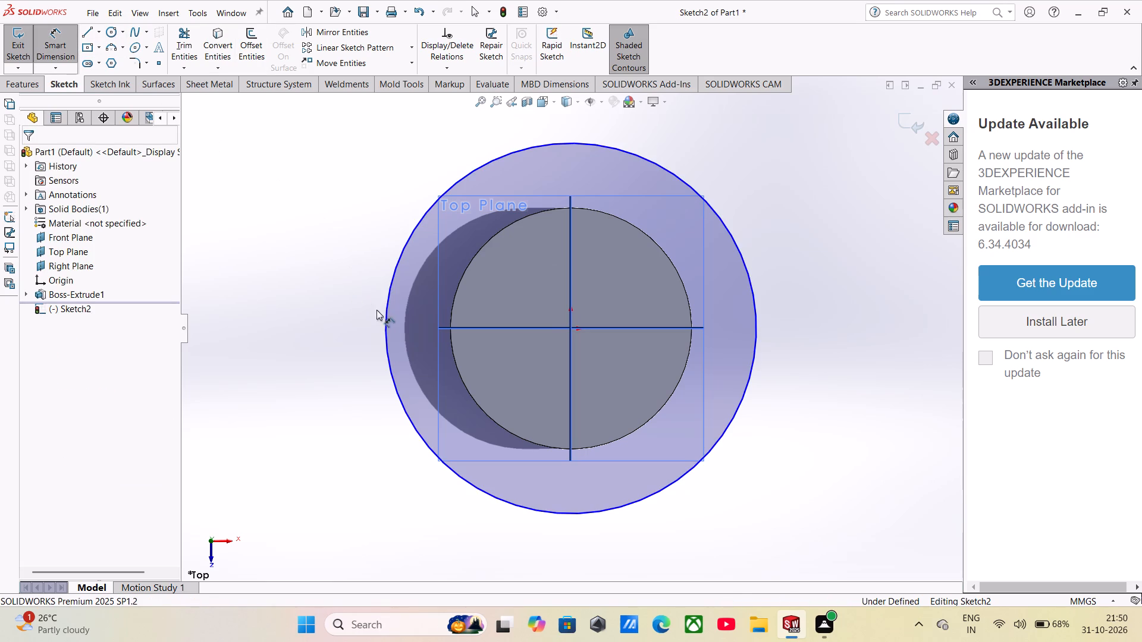
double_click(384, 310)
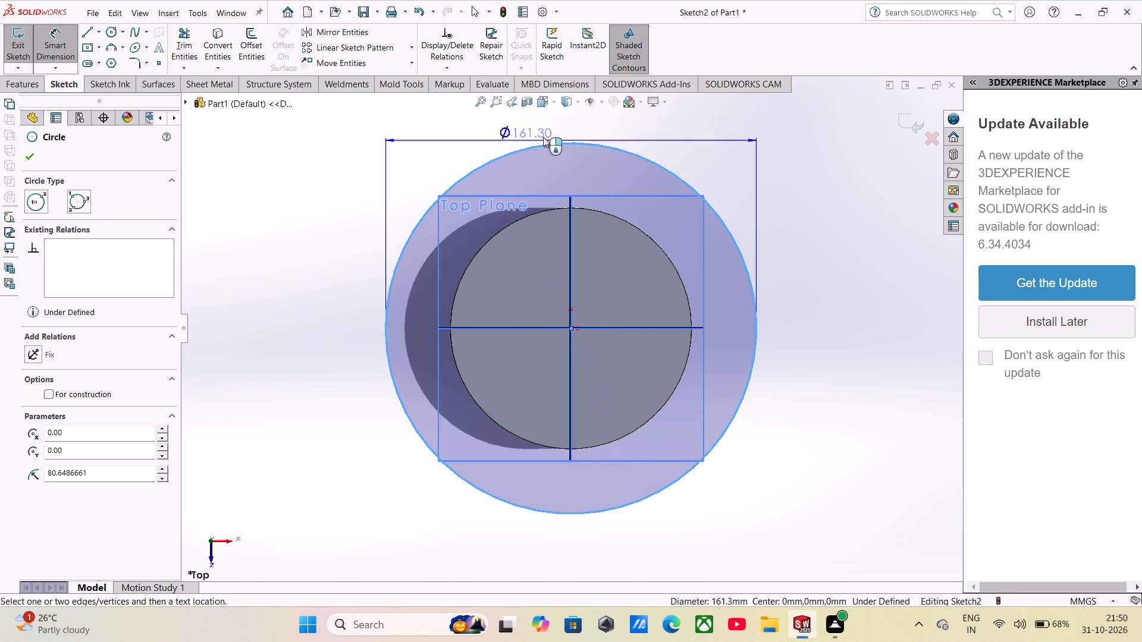
left_click(564, 126)
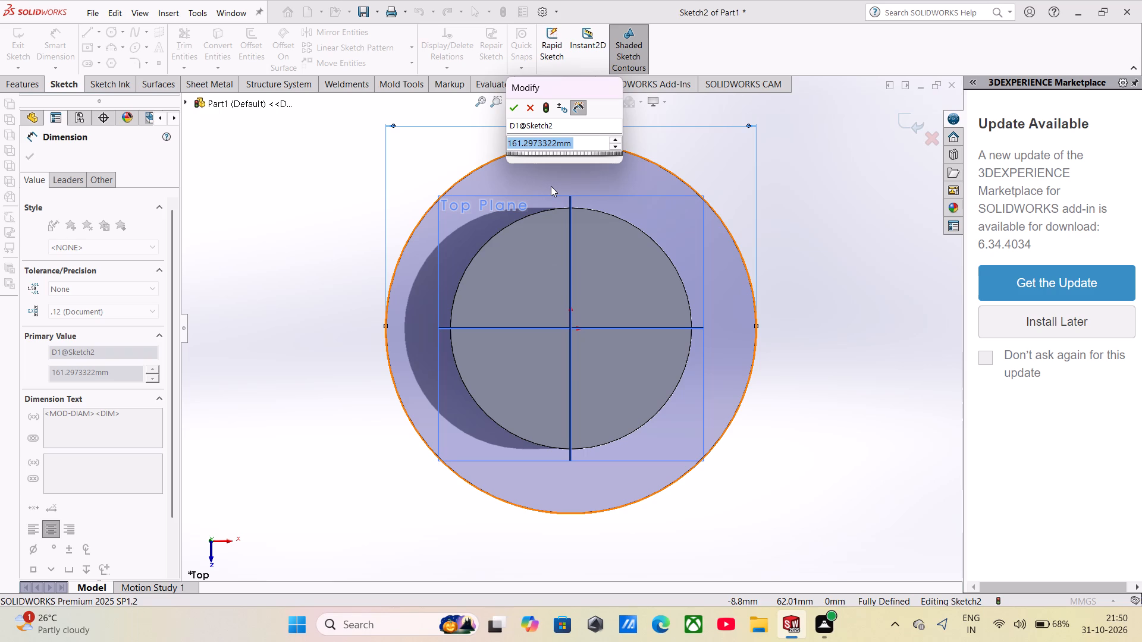
type("123")
key("Return")
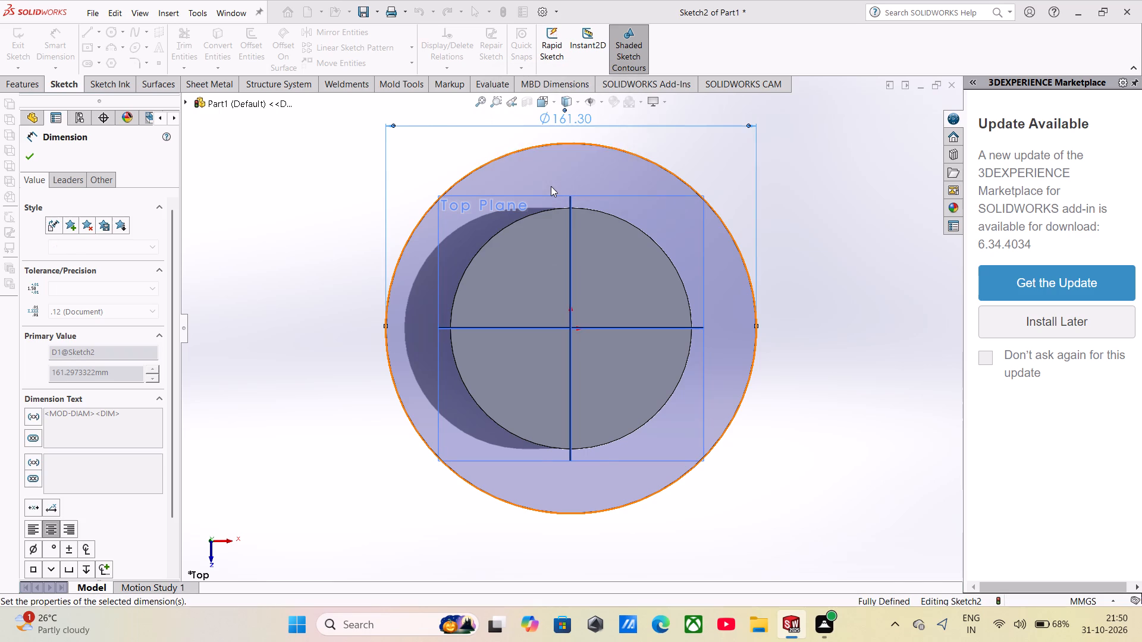
Hide the reference planes from the graphics view while keeping the sketch open.
scroll(551, 186, "up", 1)
scroll(519, 285, "down", 3)
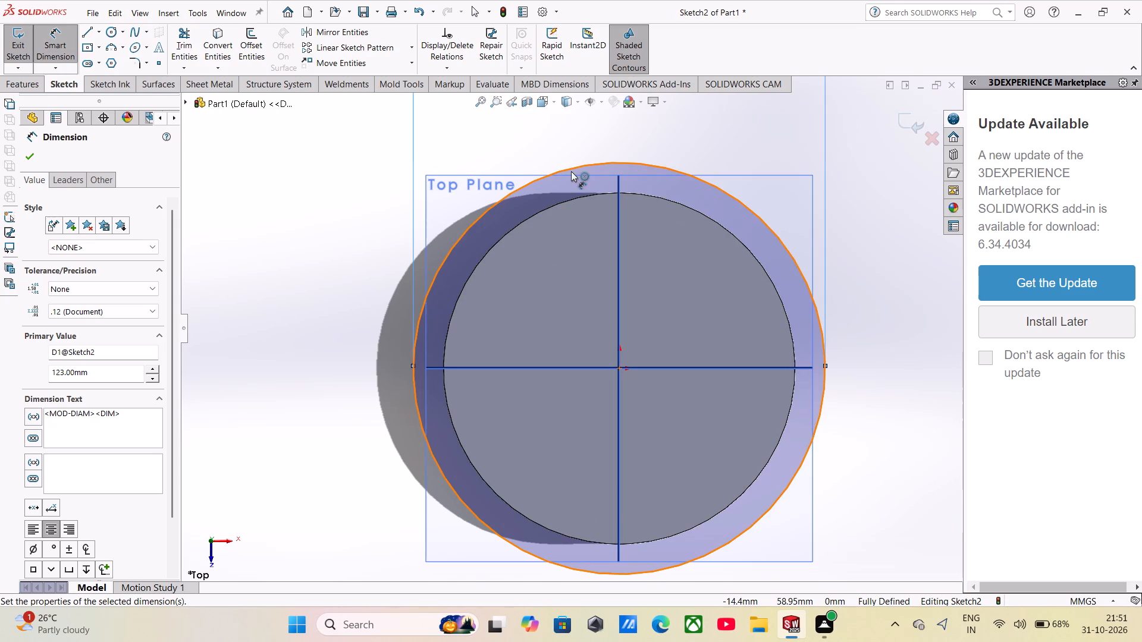
scroll(600, 163, "down", 3)
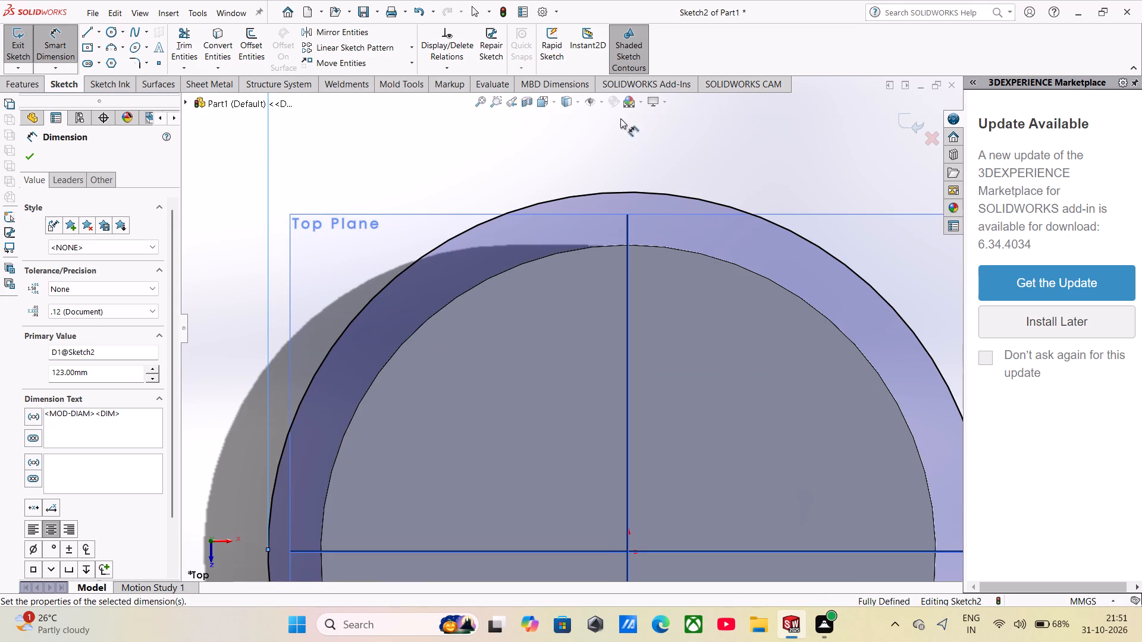
left_click(590, 102)
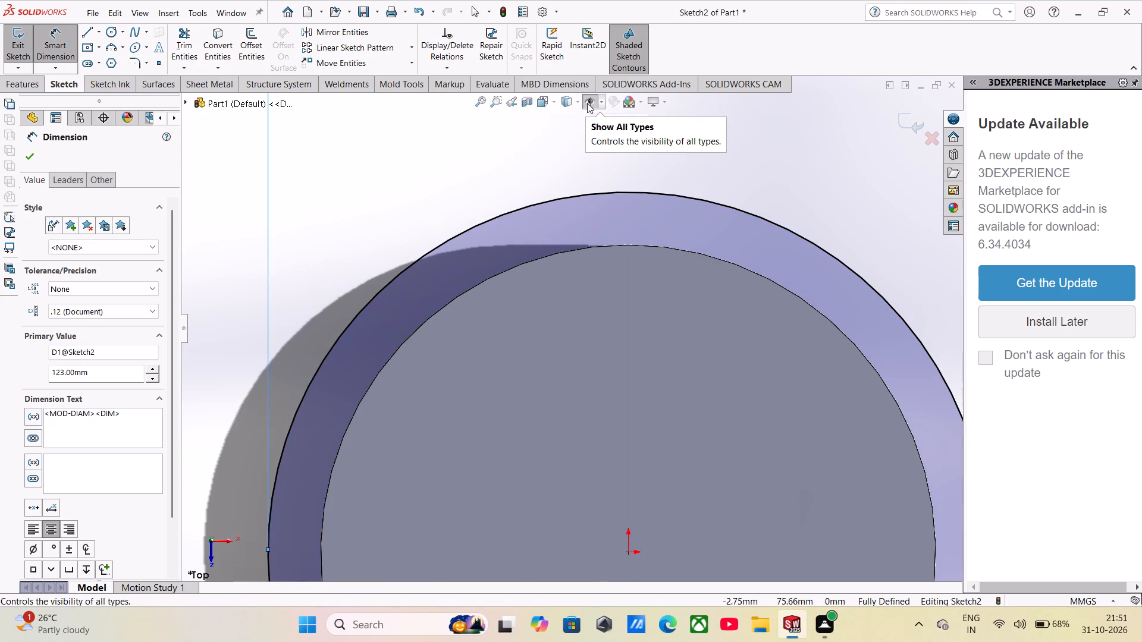
Draw a vertical centerline from the origin to the disc's edge, continuing about 14.6 mm farther to end beyond the outer circle.
double_click(100, 34)
left_click(100, 36)
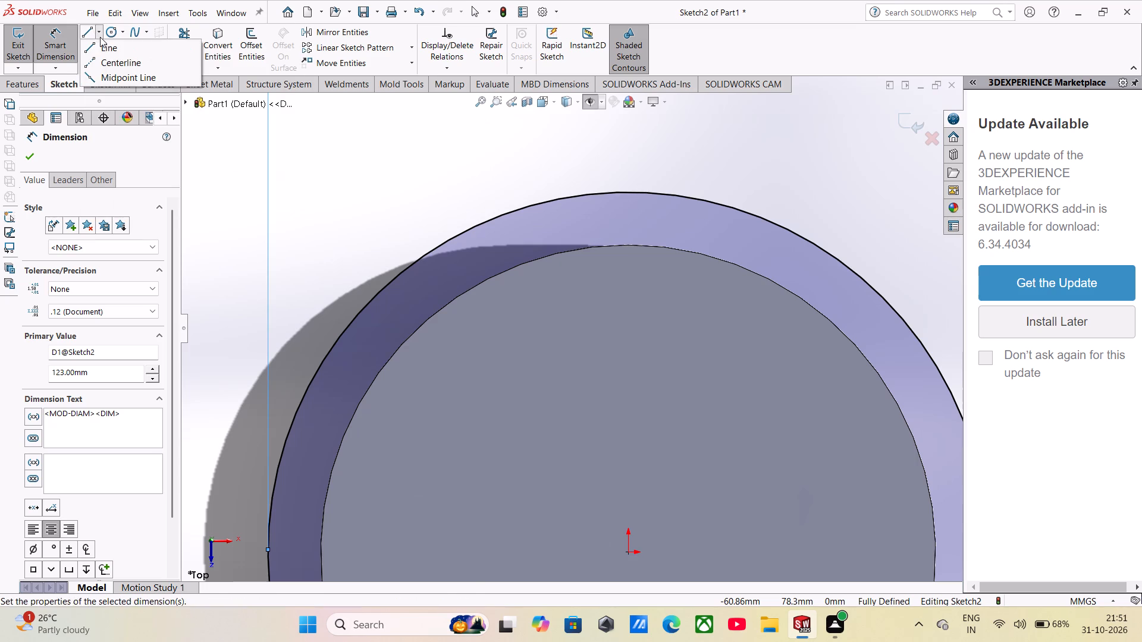
left_click(106, 64)
scroll(620, 426, "up", 4)
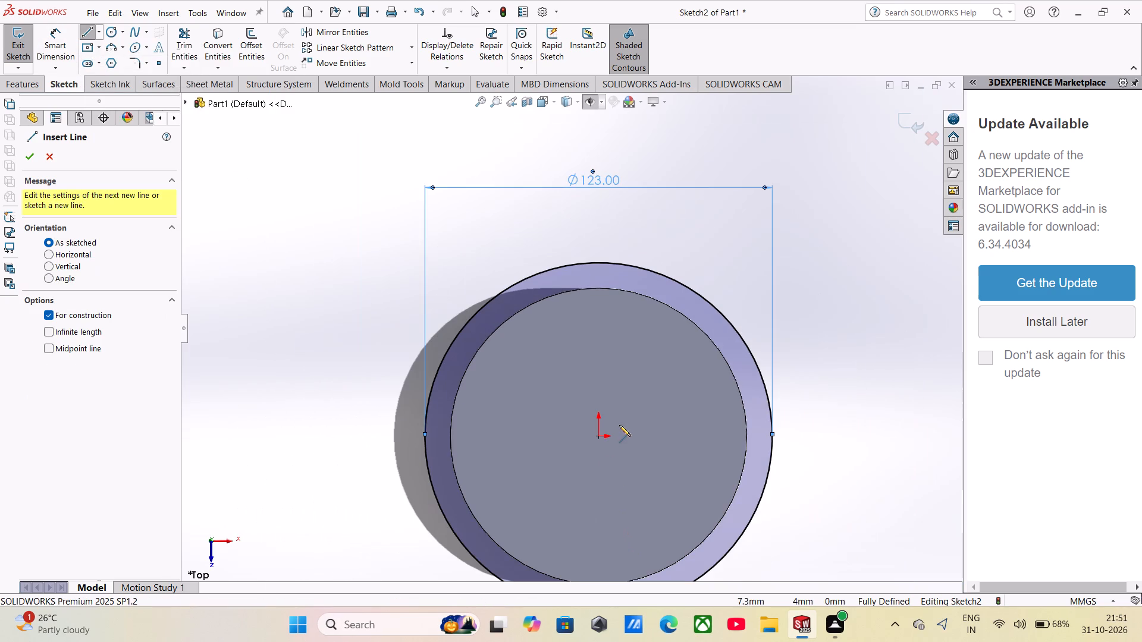
left_click(598, 435)
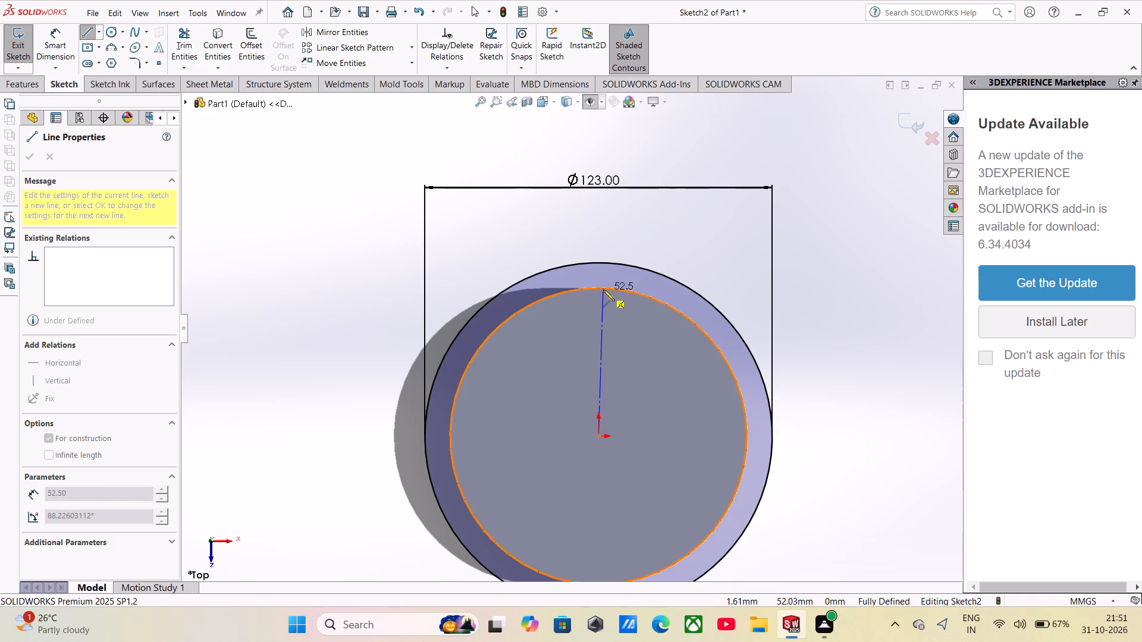
scroll(598, 289, "down", 2)
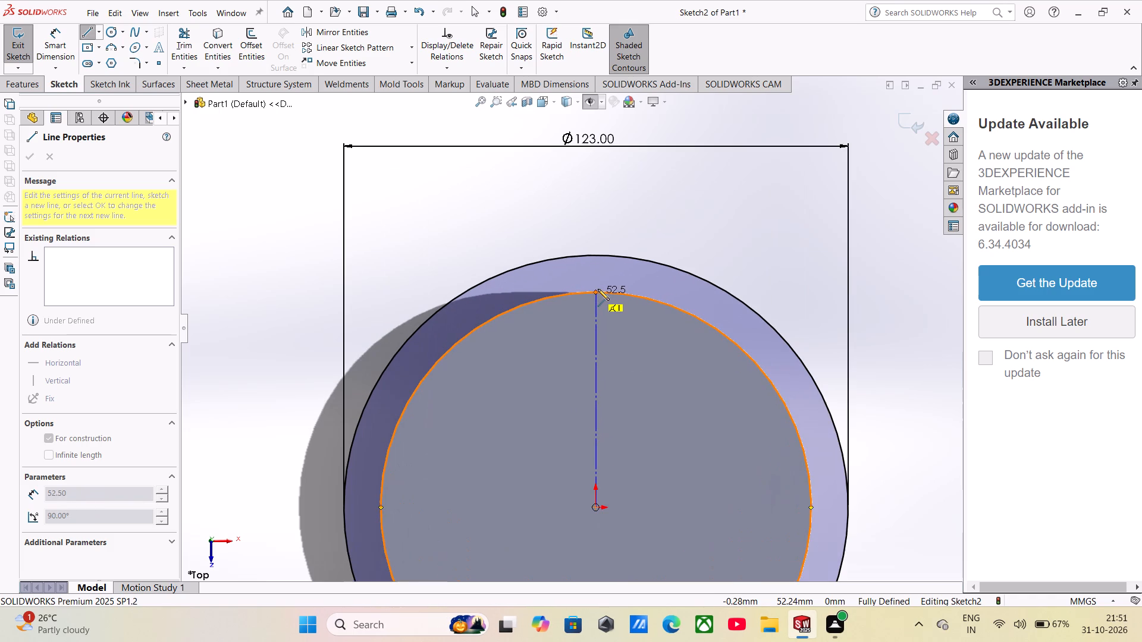
left_click(596, 291)
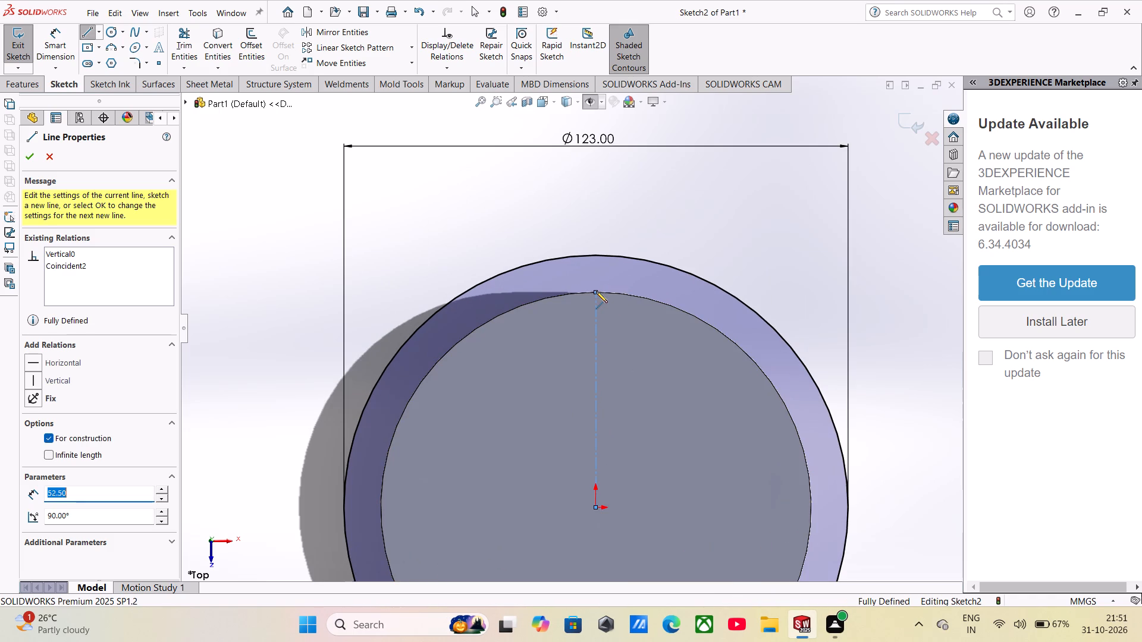
scroll(596, 291, "down", 3)
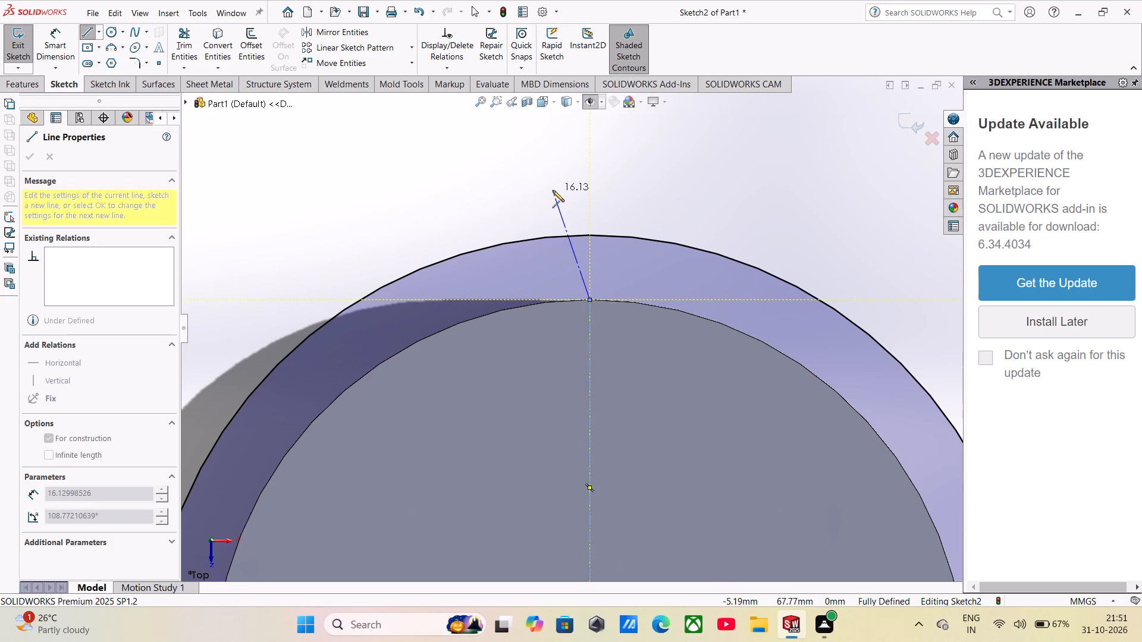
left_click(588, 195)
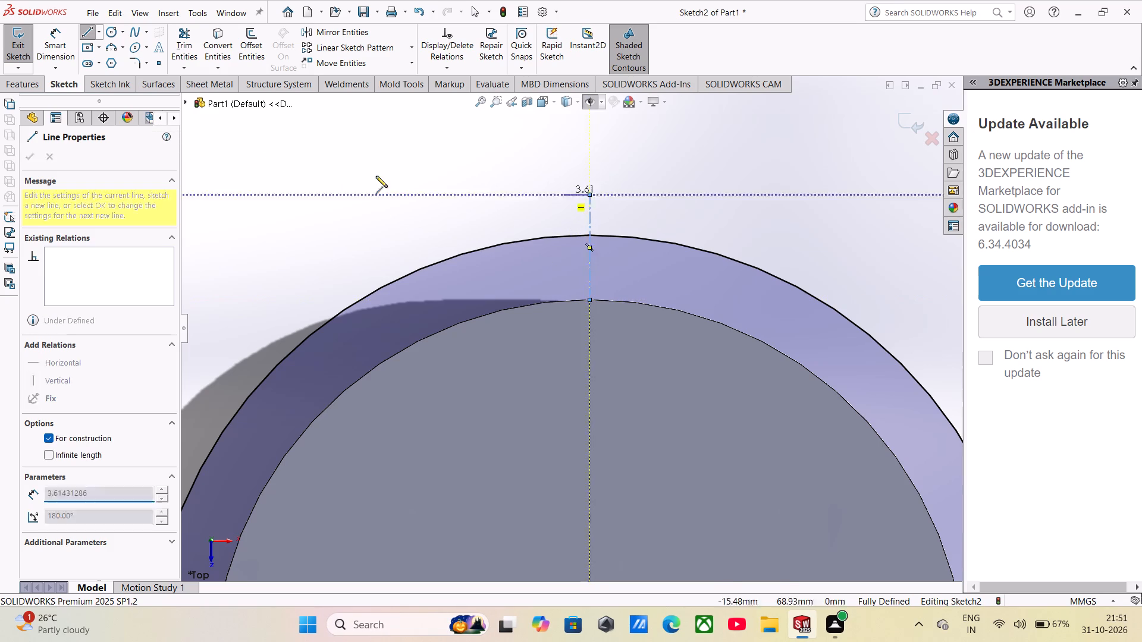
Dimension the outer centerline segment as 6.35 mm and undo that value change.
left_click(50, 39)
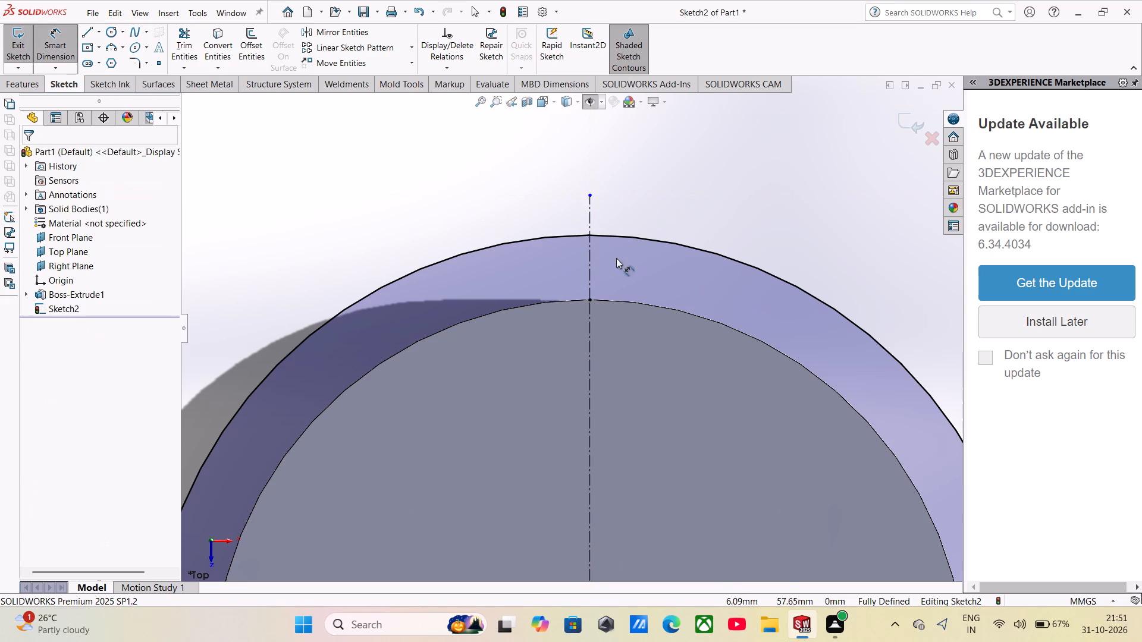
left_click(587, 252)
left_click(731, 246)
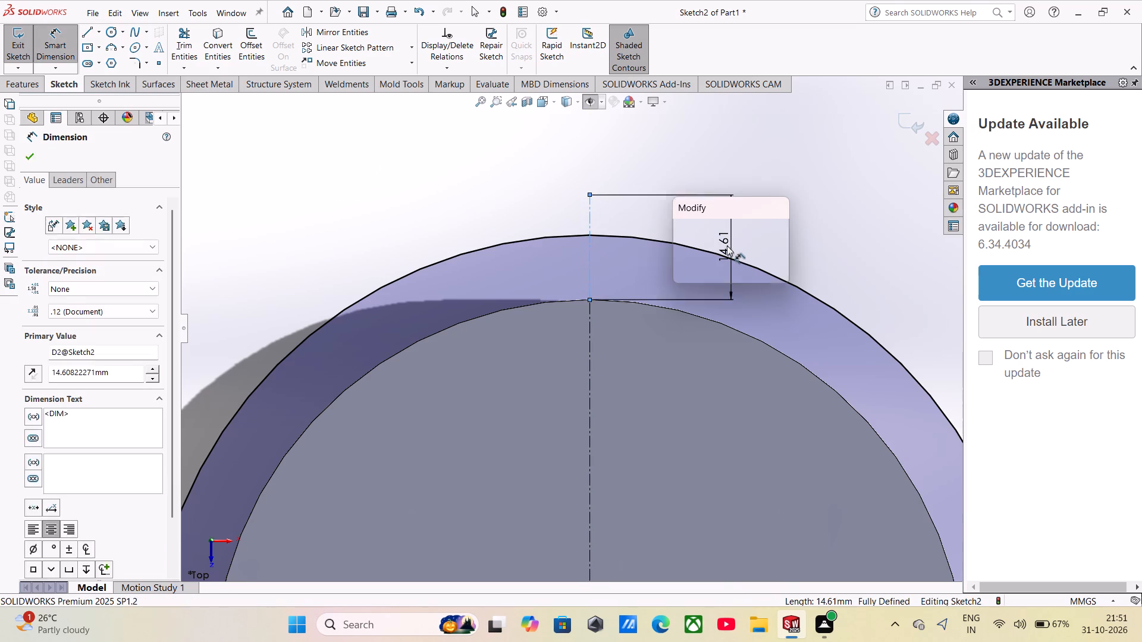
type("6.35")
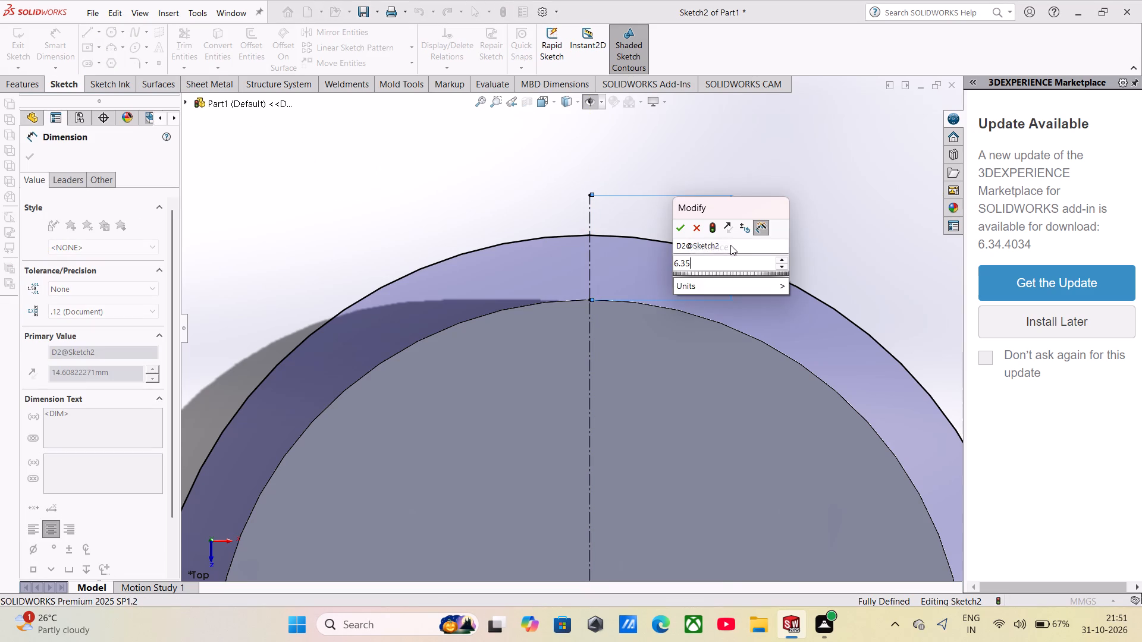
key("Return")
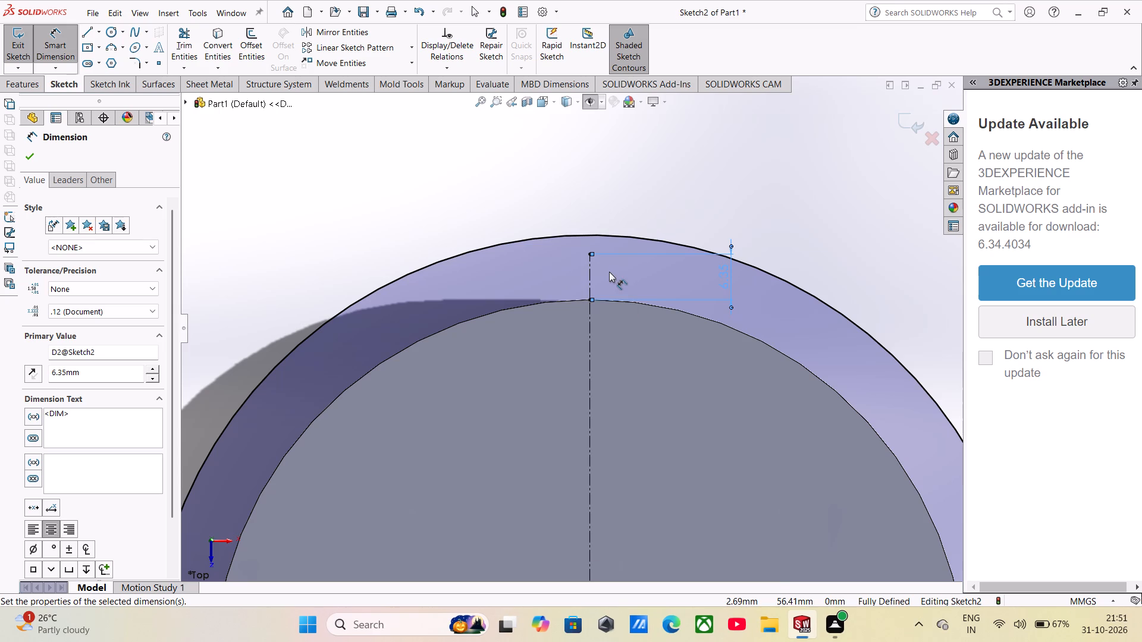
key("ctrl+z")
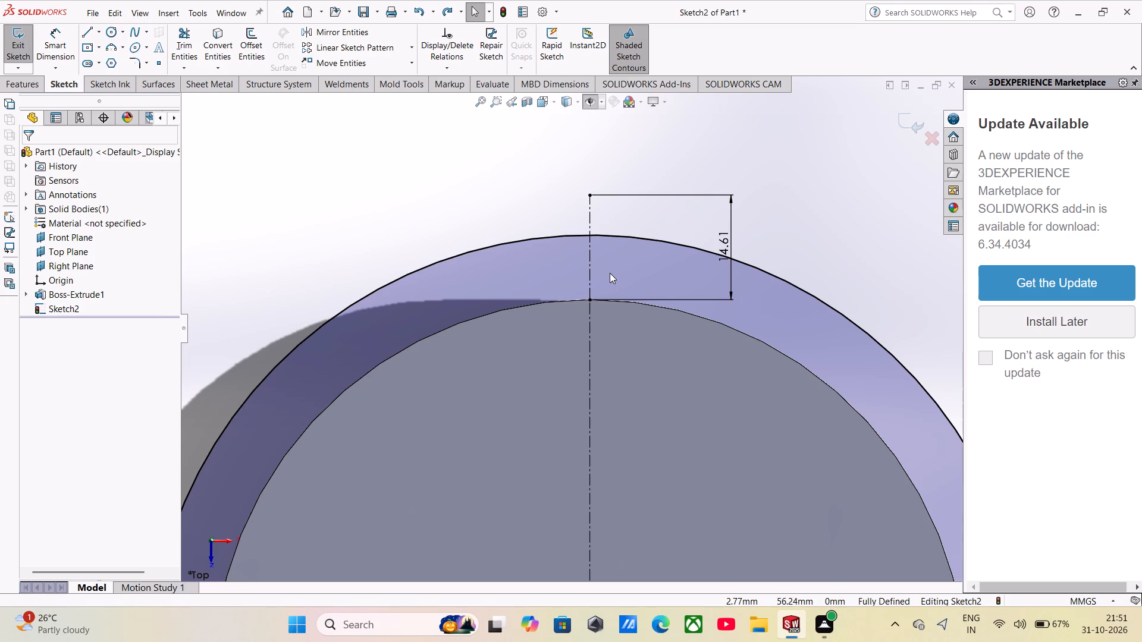
Trim away the part of the vertical centerline that extends beyond the 123 mm circle.
left_click(193, 37)
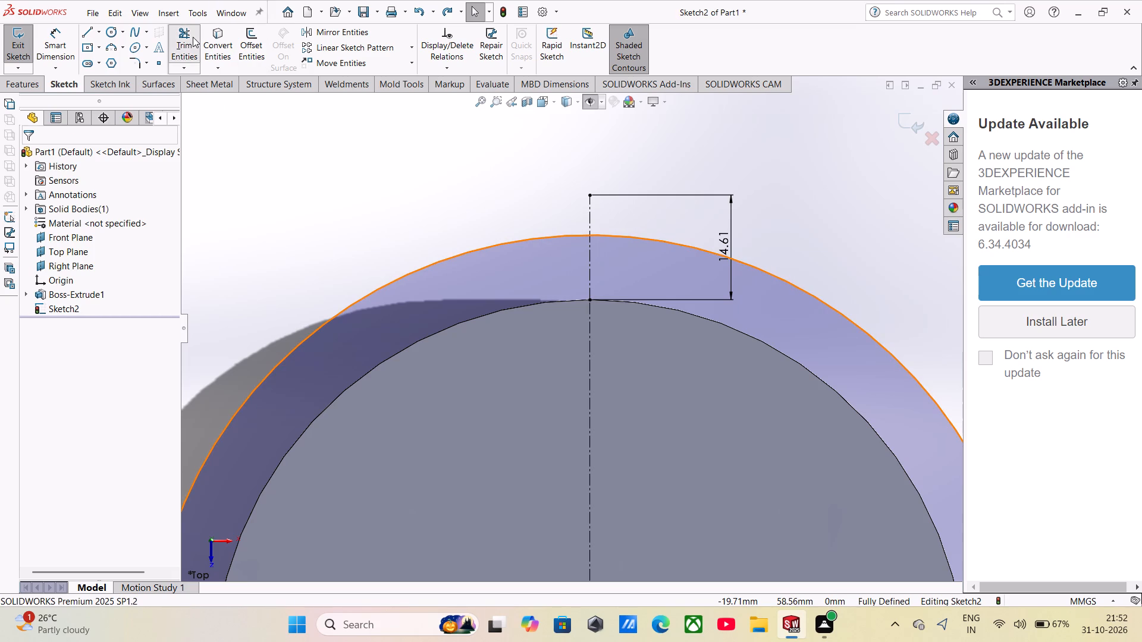
left_click(591, 219)
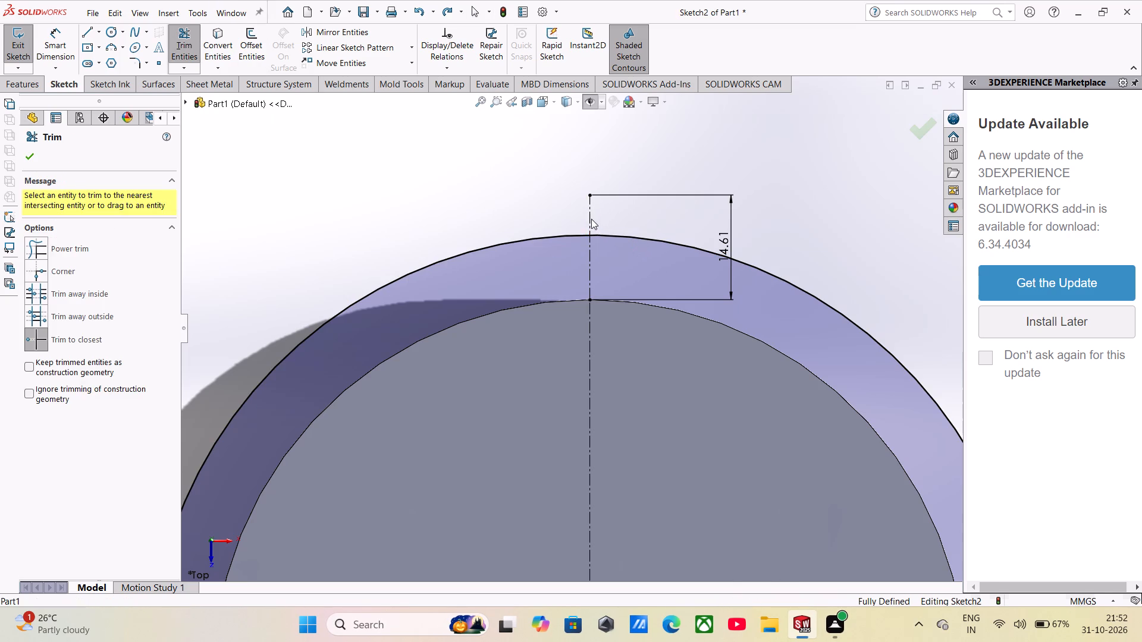
left_click(593, 318)
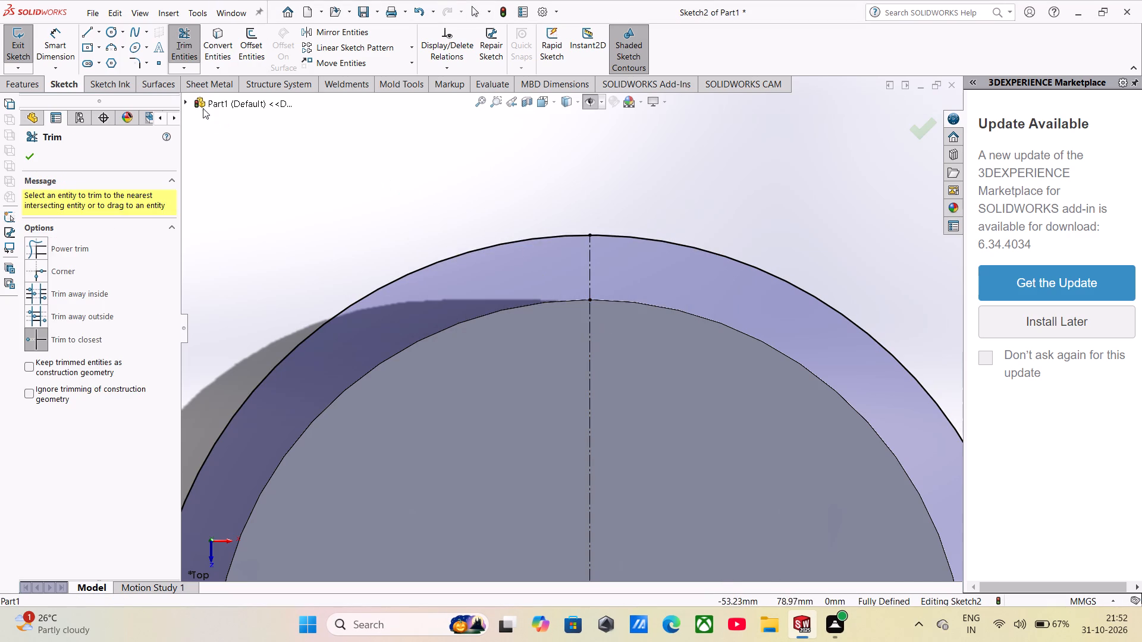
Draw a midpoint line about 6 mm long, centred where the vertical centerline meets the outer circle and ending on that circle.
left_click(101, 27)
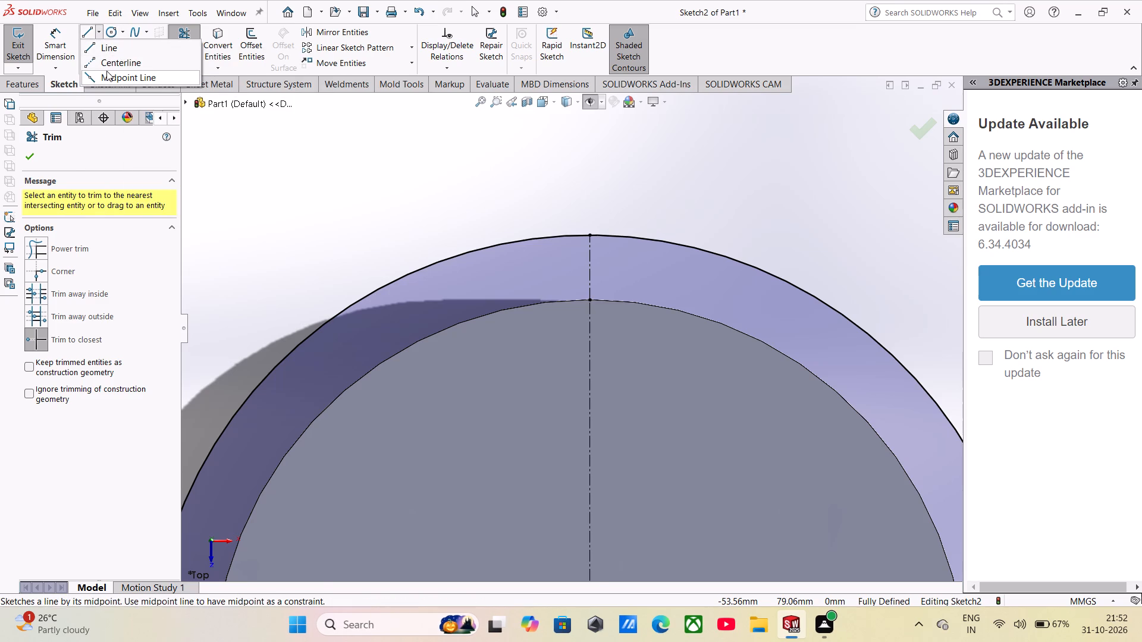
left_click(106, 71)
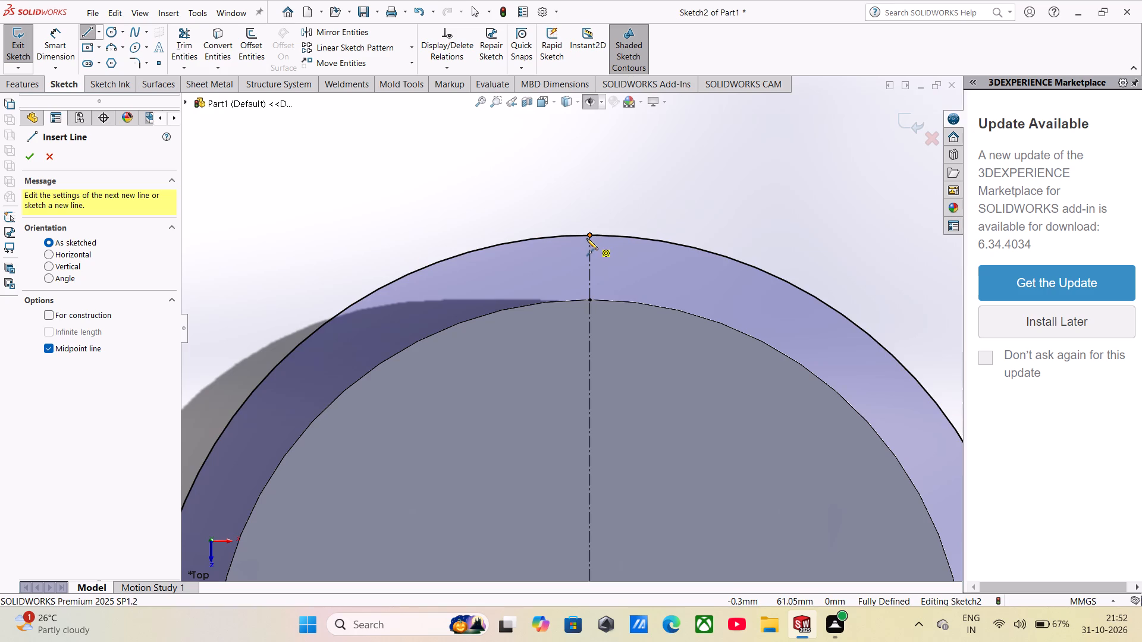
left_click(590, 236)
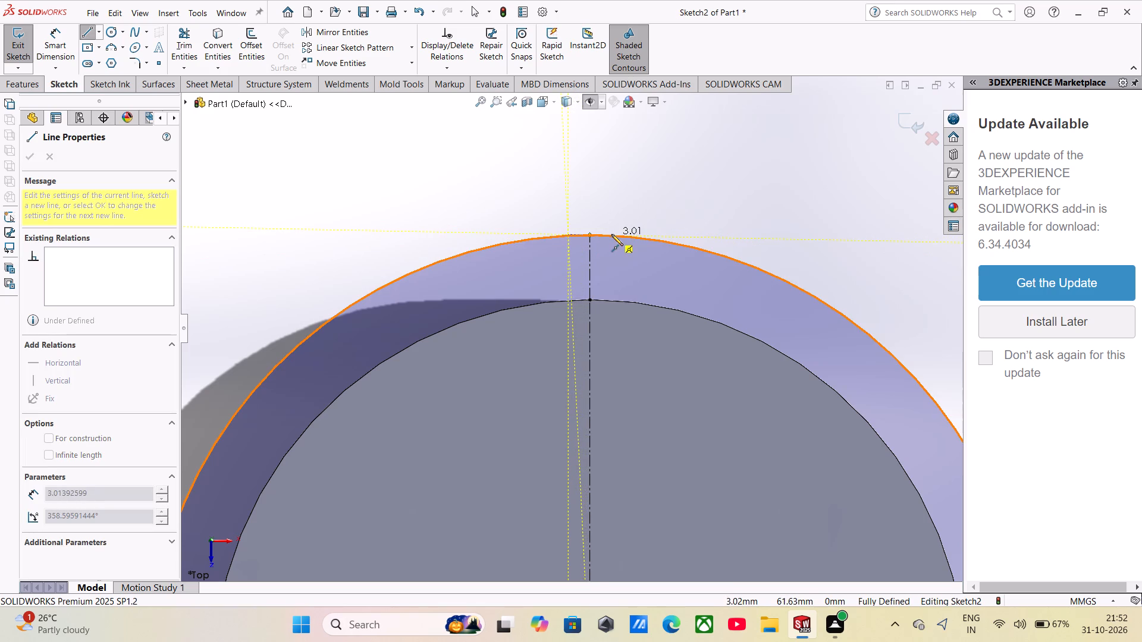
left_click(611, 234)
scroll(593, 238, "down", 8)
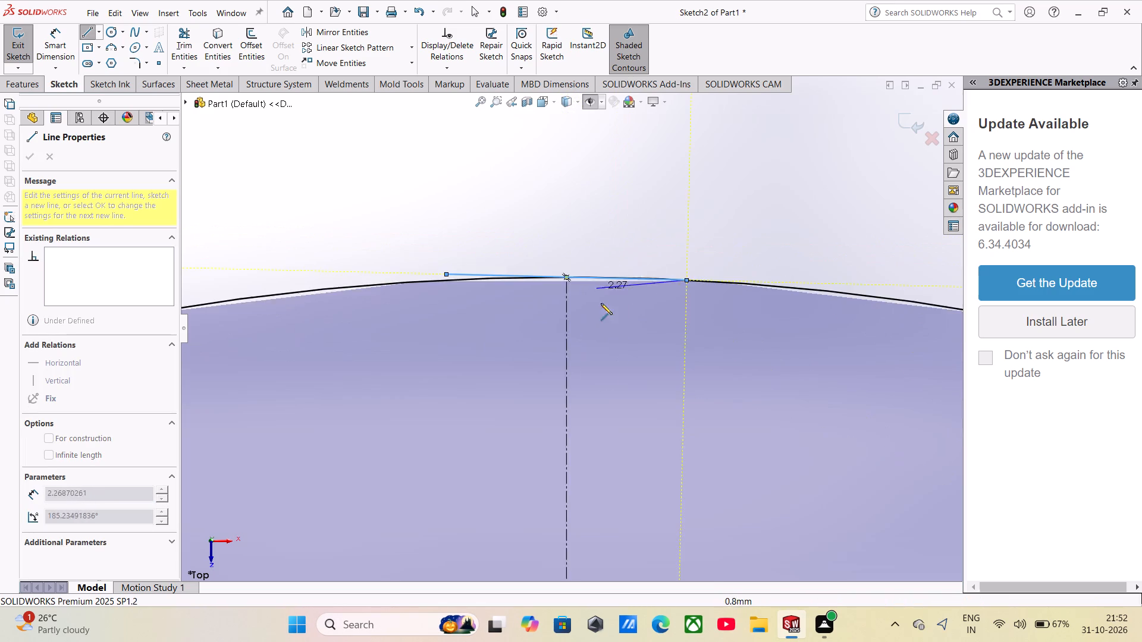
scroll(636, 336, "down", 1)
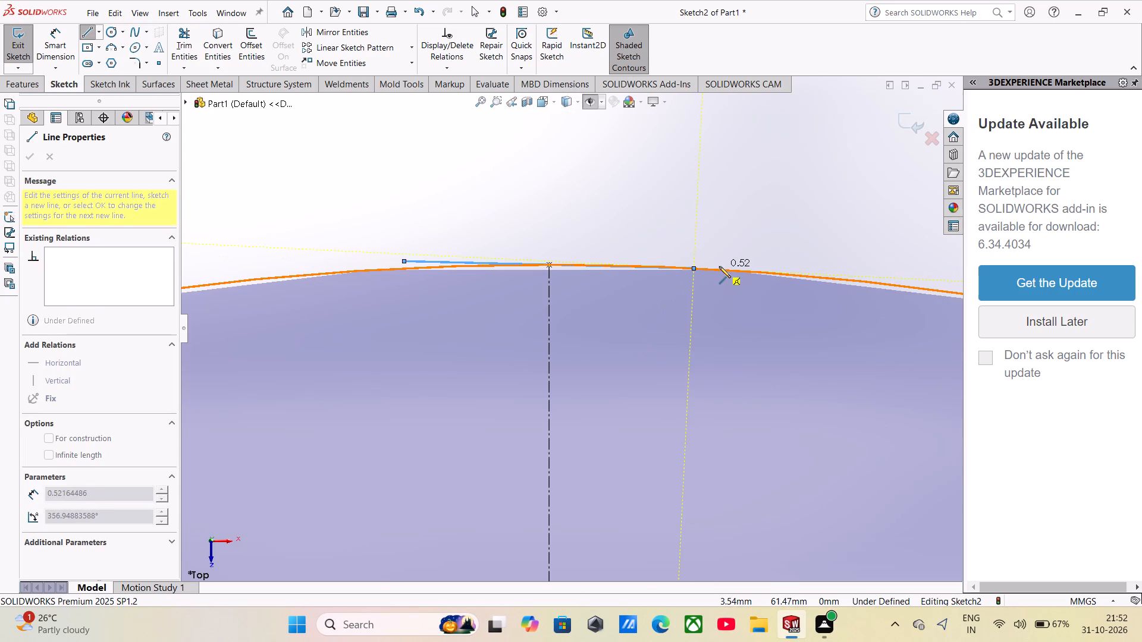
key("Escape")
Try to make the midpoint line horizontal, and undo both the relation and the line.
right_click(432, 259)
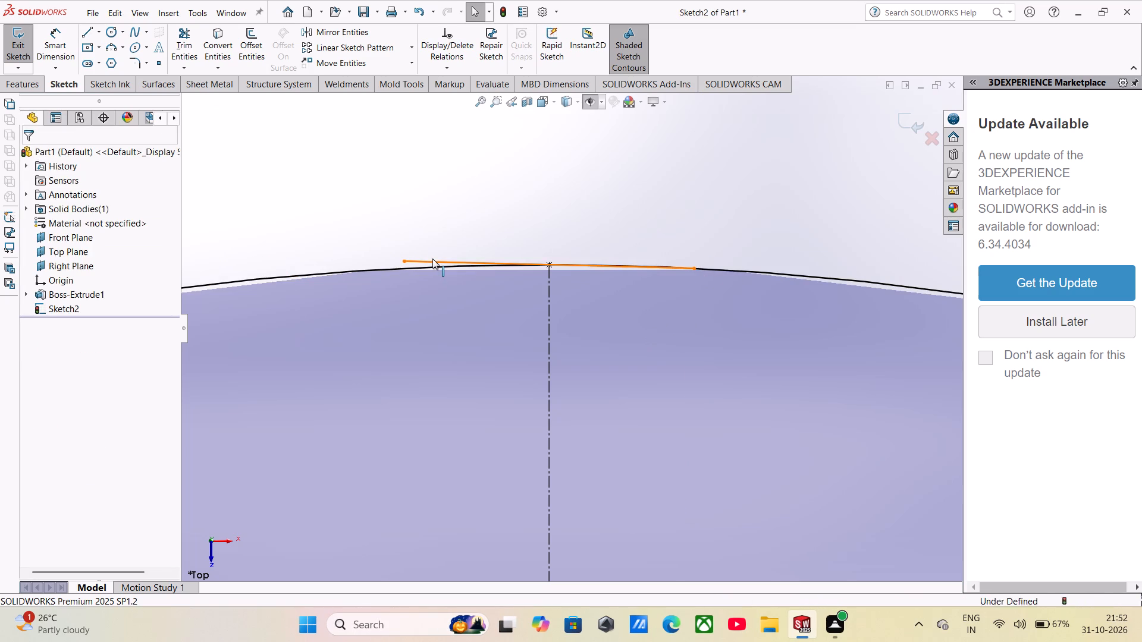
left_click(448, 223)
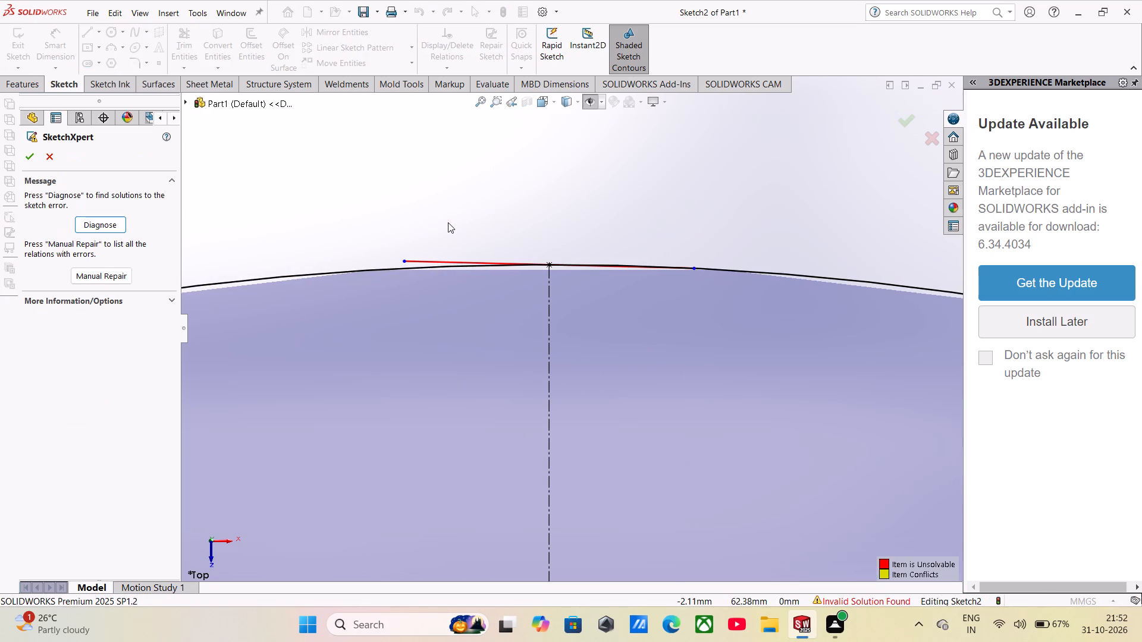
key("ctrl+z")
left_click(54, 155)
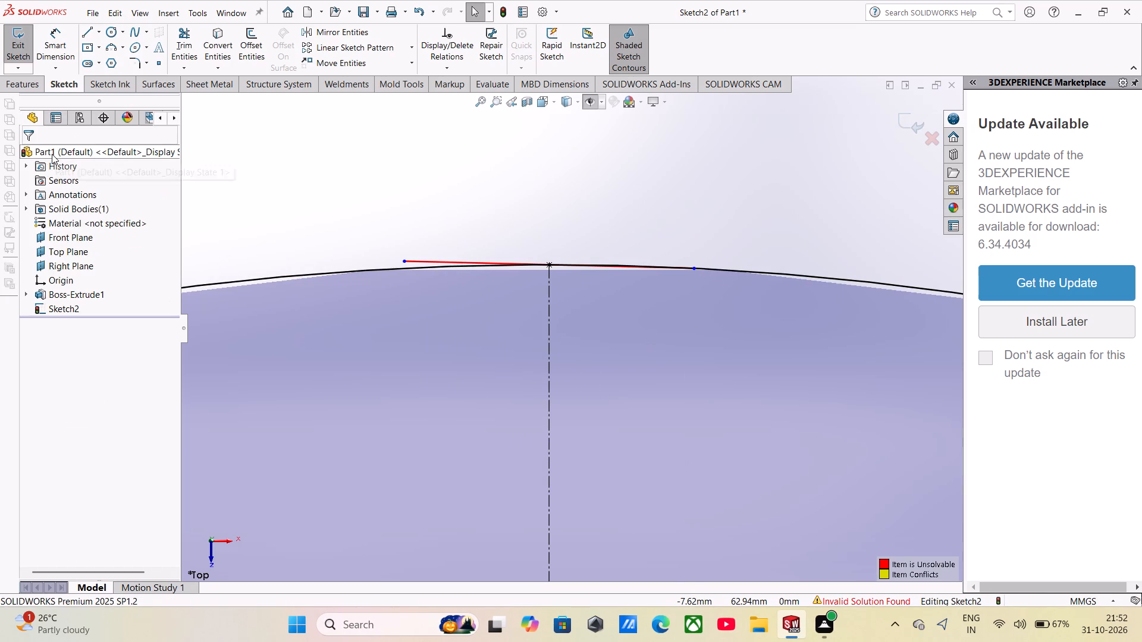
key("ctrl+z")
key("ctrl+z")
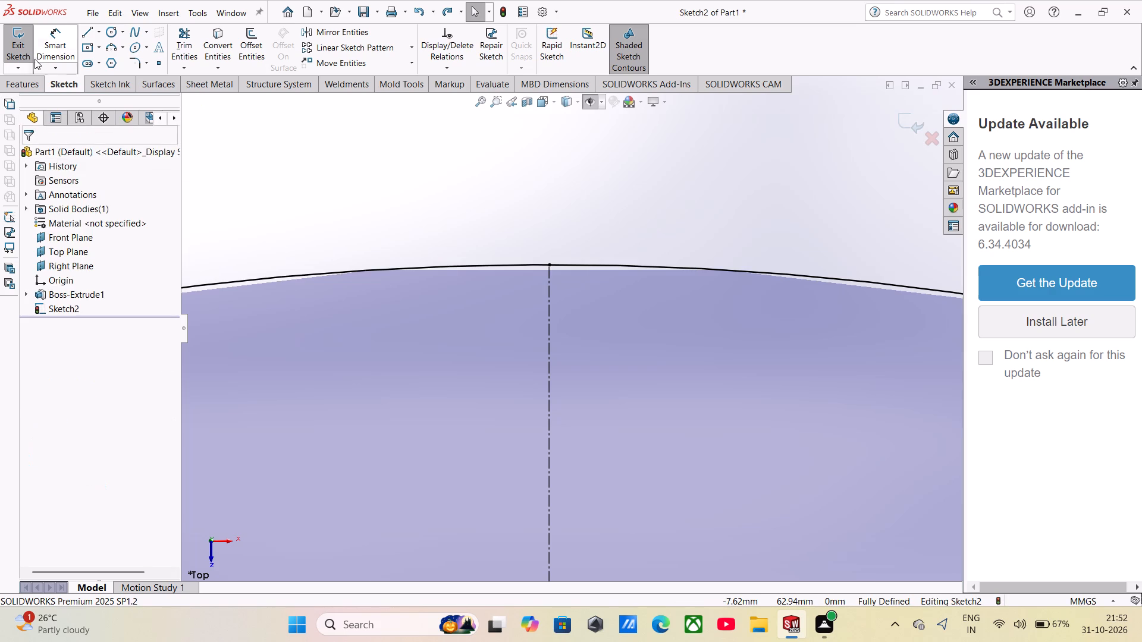
Draw a shorter midpoint line about 2.1 mm long, centred on the centerline's end at the outer circle.
left_click(99, 27)
left_click(104, 73)
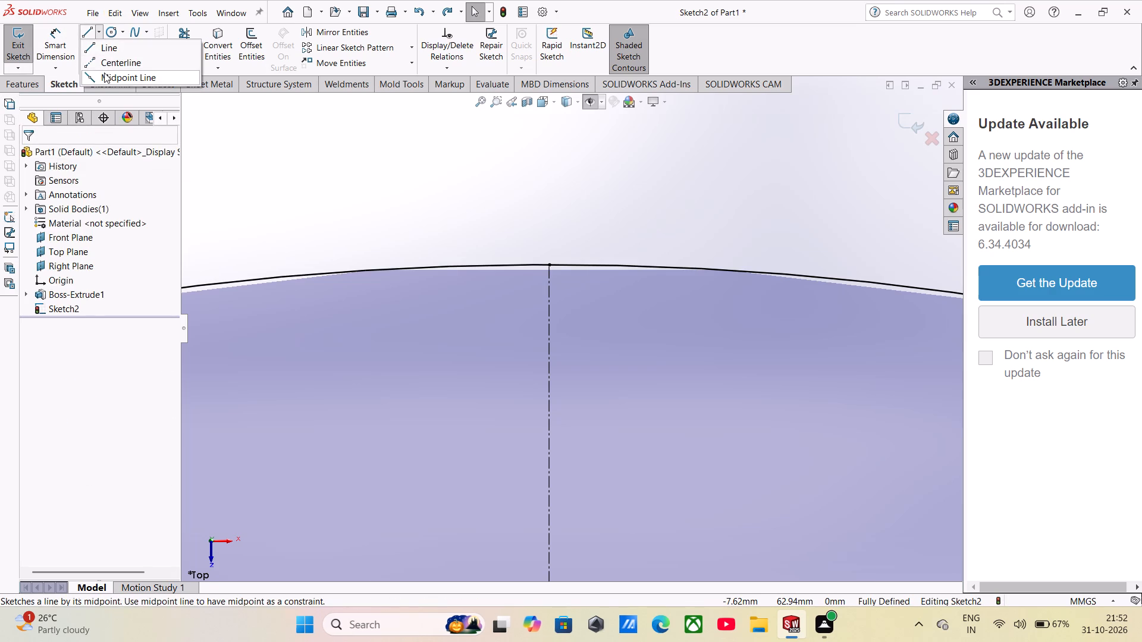
left_click(550, 265)
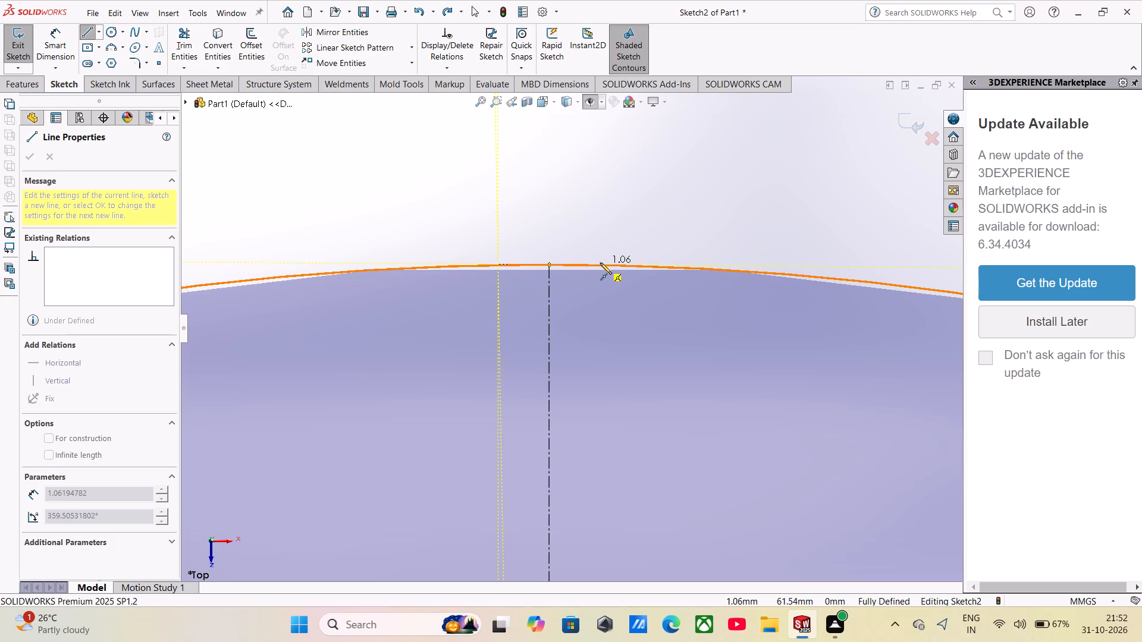
left_click(600, 263)
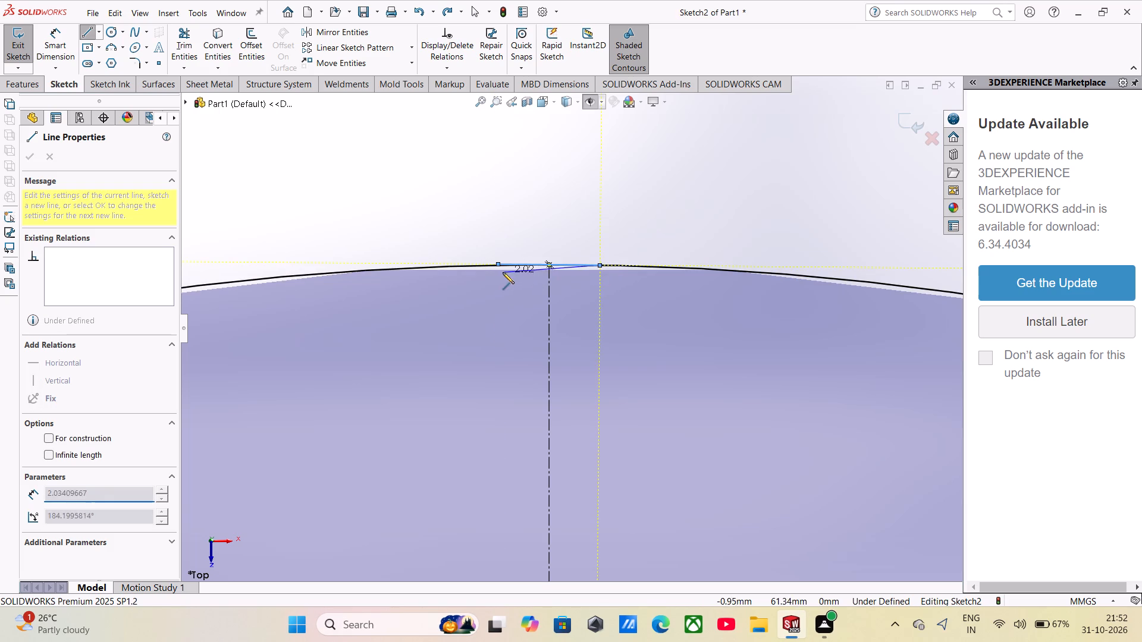
scroll(532, 356, "down", 3)
key("Escape")
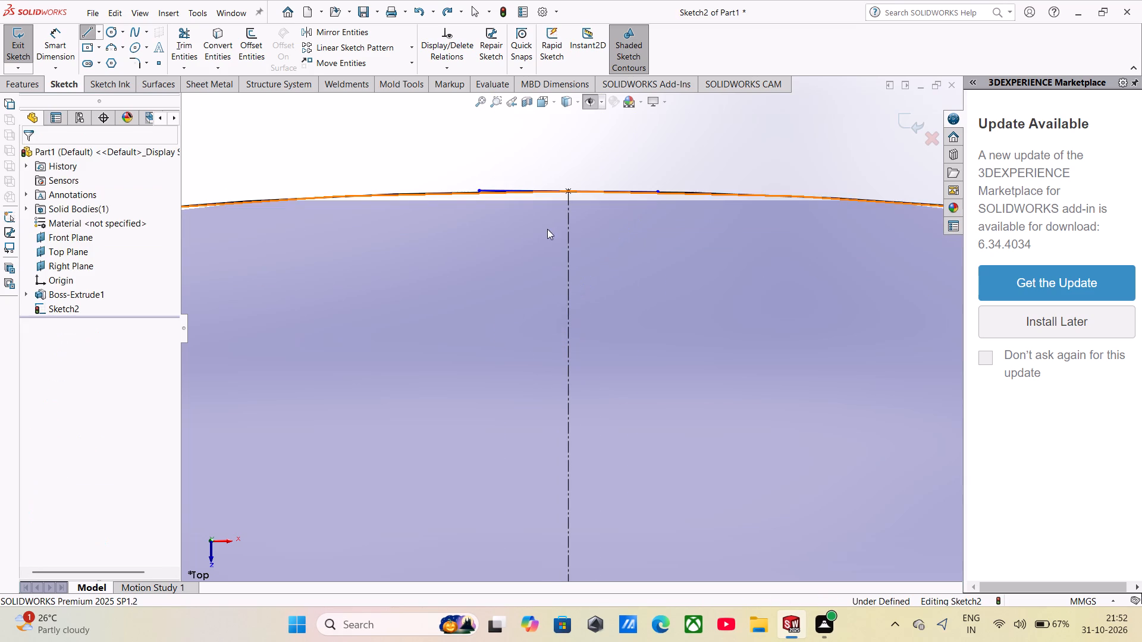
Add a Horizontal relation to the short midpoint line.
left_click(486, 193)
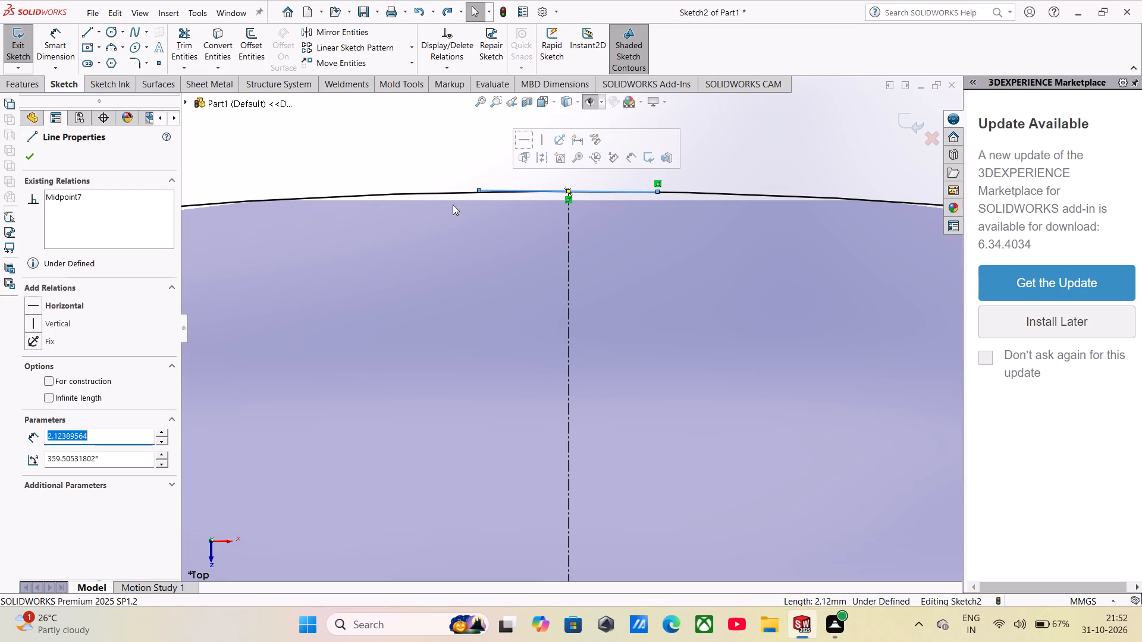
left_click(55, 300)
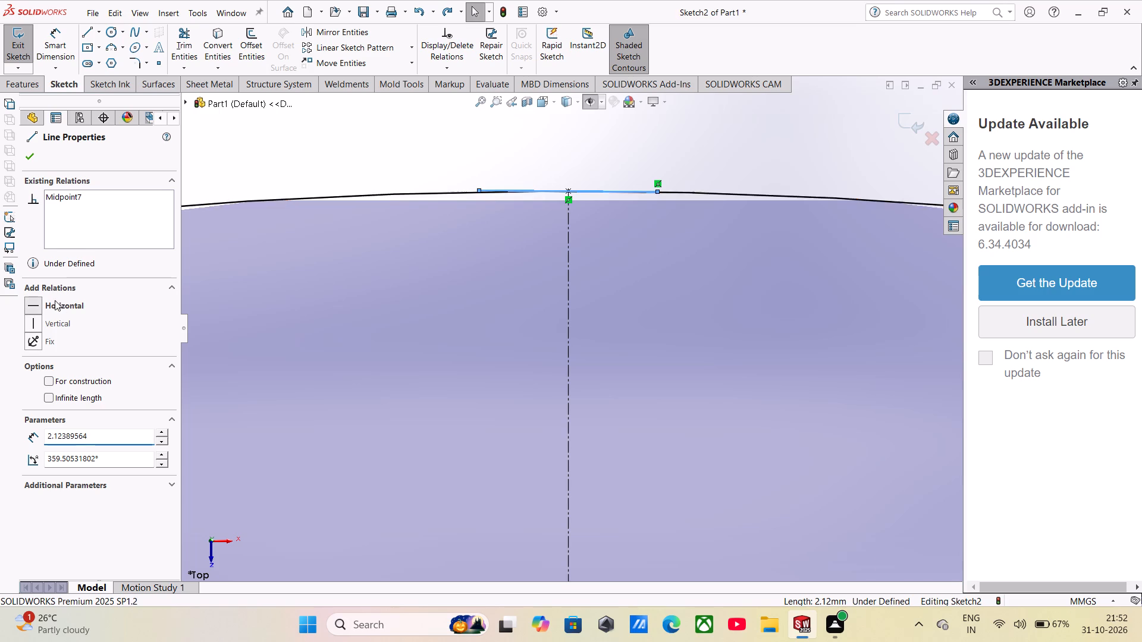
scroll(319, 433, "up", 3)
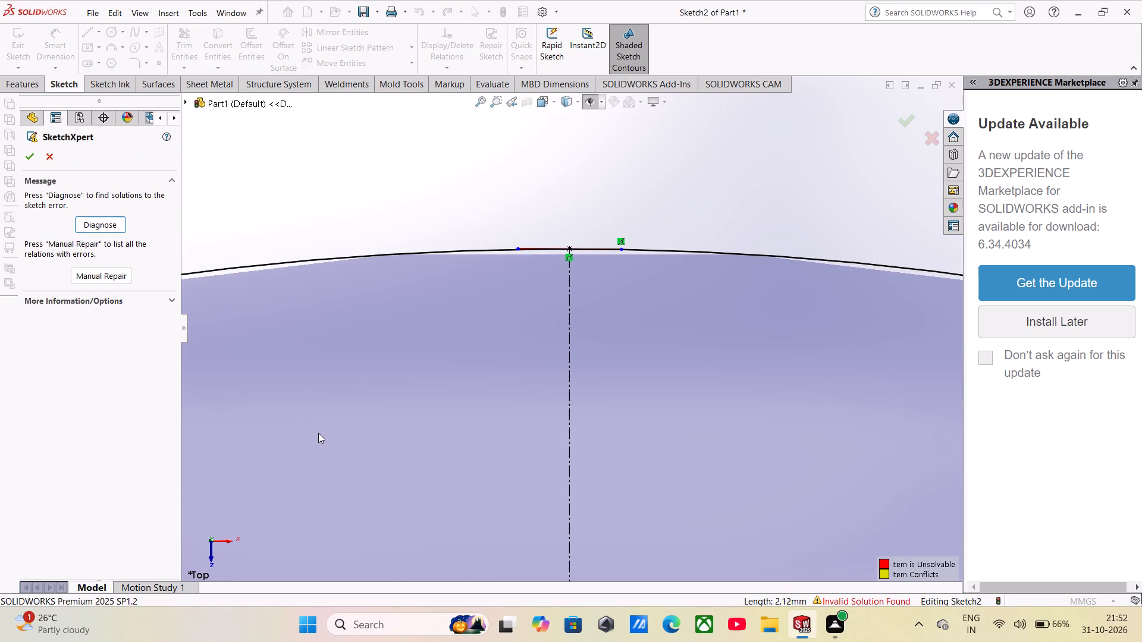
scroll(318, 433, "up", 2)
scroll(544, 295, "down", 3)
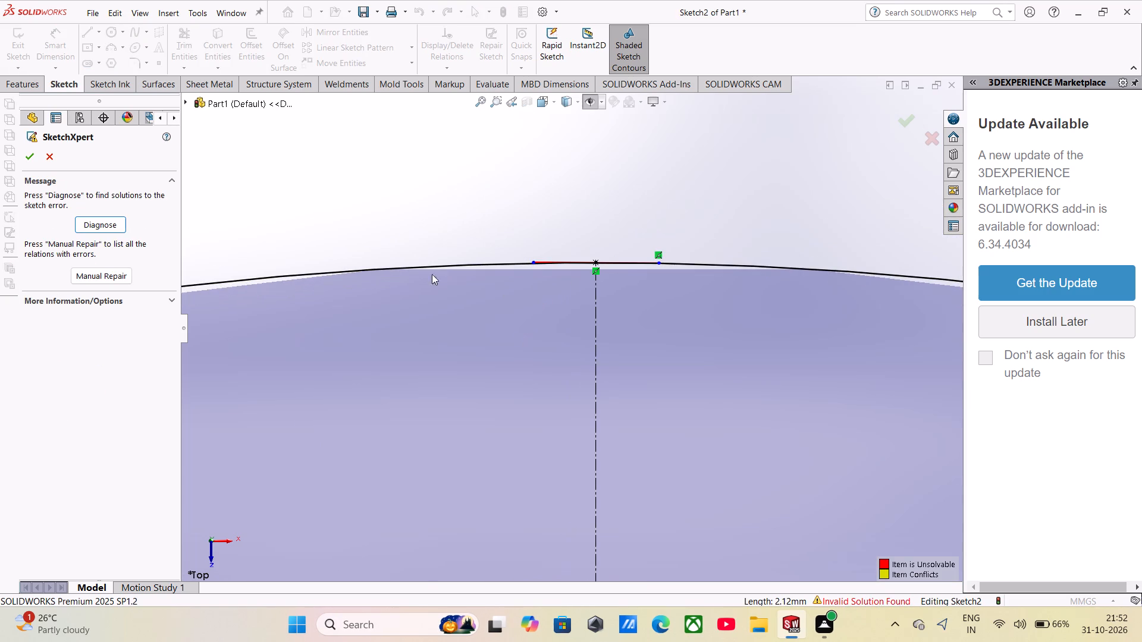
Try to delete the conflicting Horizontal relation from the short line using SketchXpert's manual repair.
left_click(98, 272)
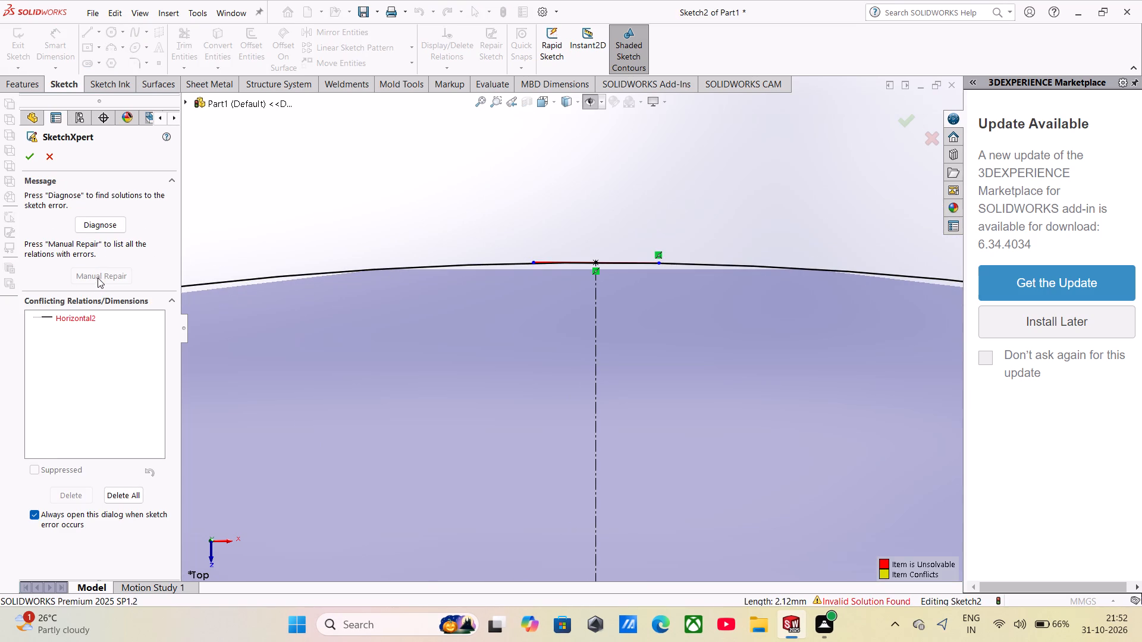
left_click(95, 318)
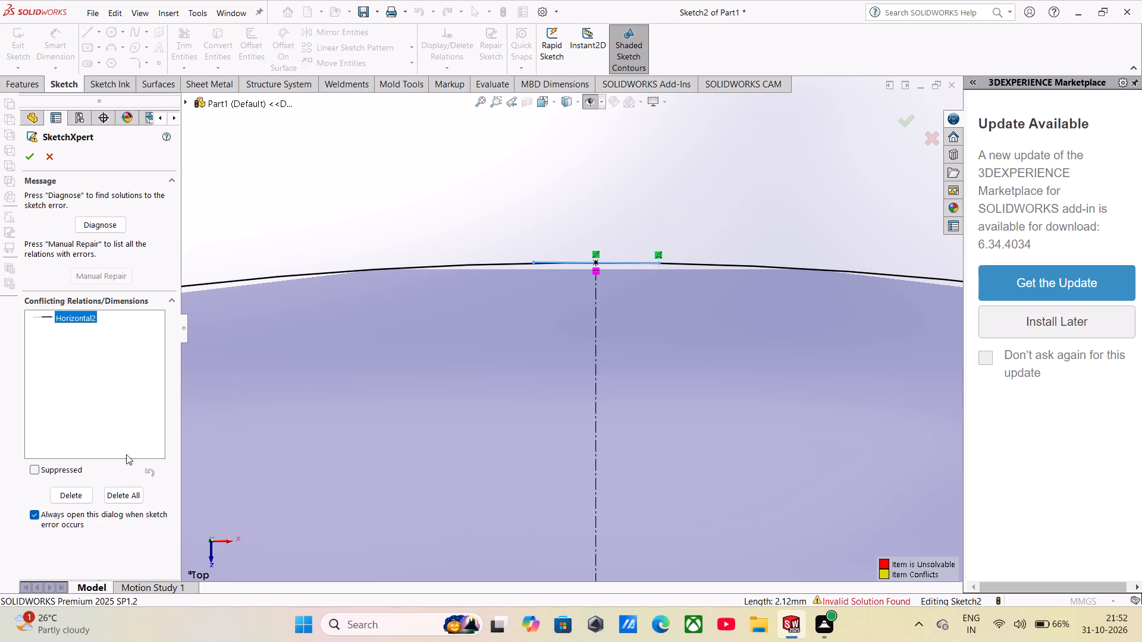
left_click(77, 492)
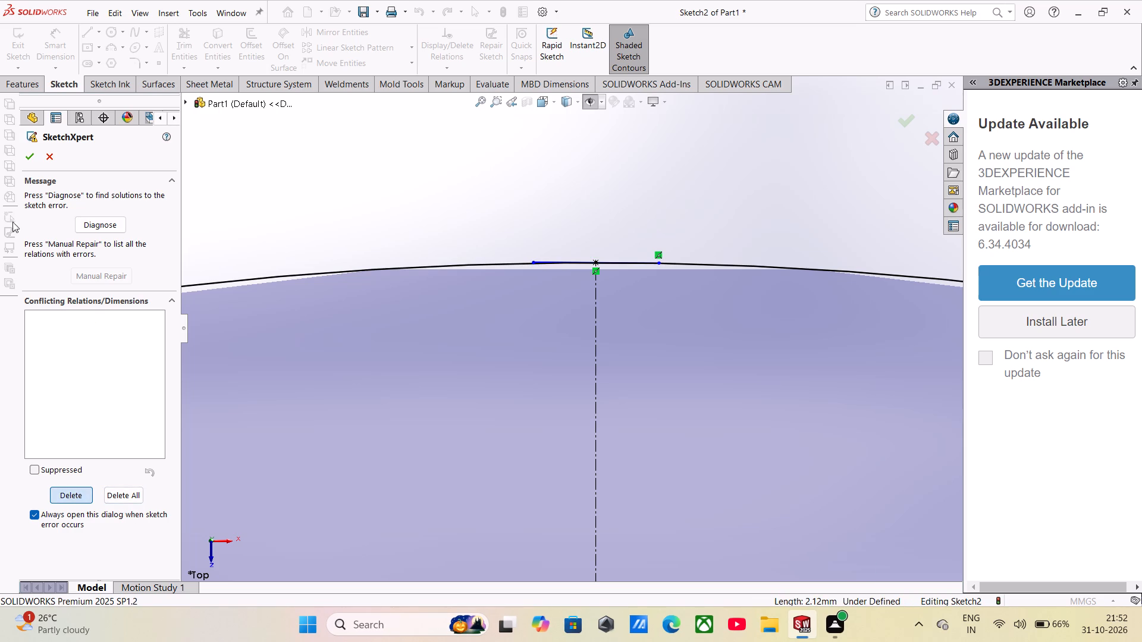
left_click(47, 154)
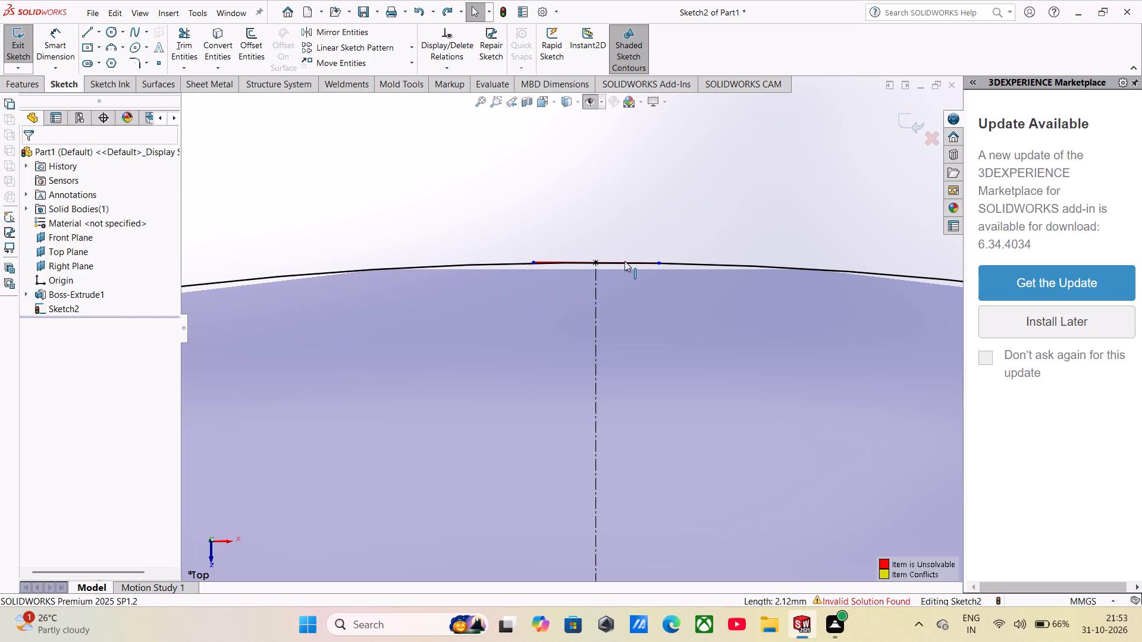
Delete the short midpoint line at the top of the outer circle.
scroll(625, 258, "down", 6)
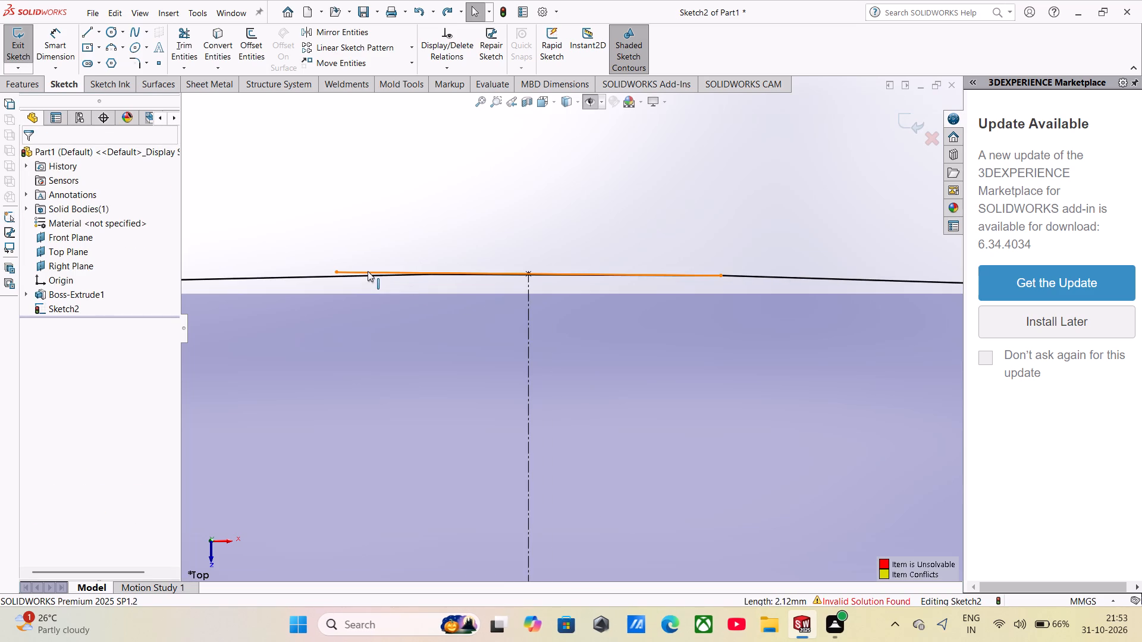
left_click(368, 271)
key("Delete")
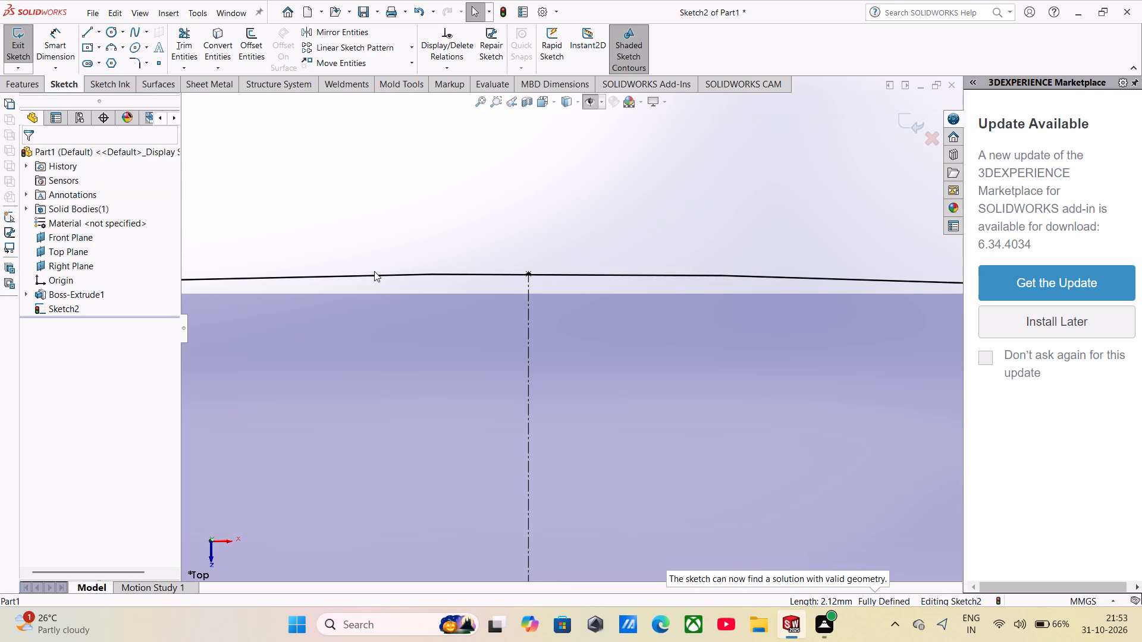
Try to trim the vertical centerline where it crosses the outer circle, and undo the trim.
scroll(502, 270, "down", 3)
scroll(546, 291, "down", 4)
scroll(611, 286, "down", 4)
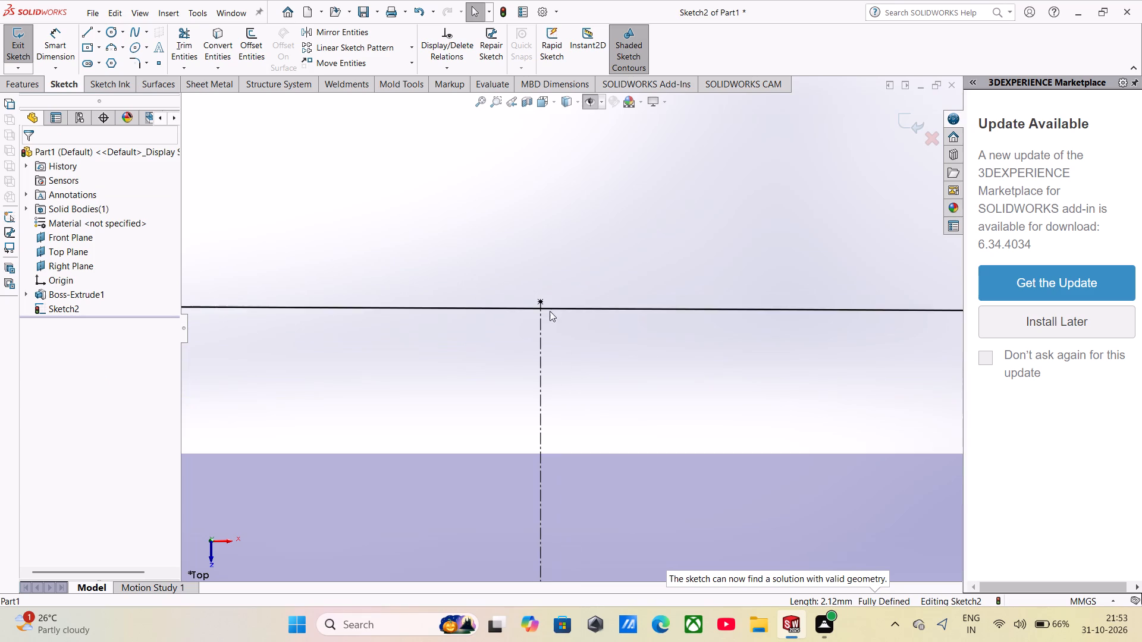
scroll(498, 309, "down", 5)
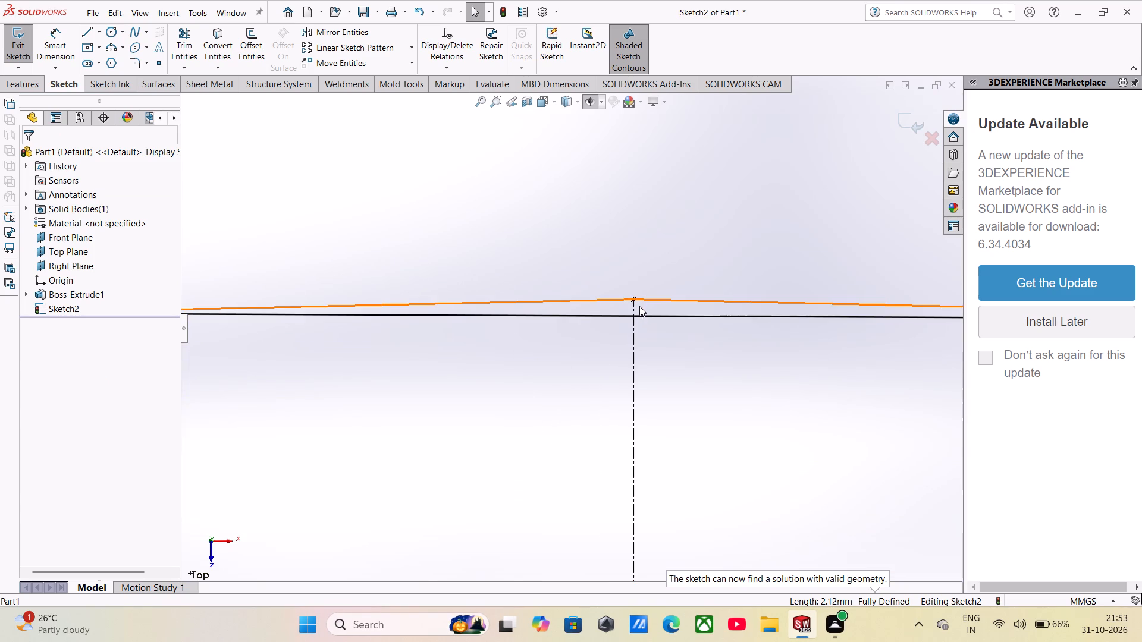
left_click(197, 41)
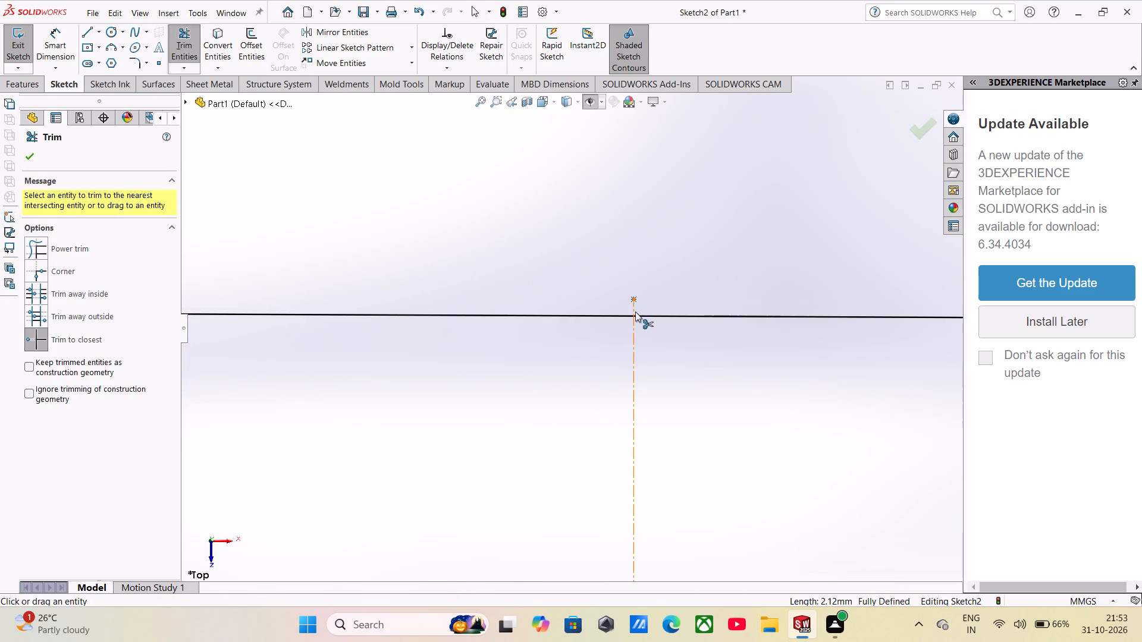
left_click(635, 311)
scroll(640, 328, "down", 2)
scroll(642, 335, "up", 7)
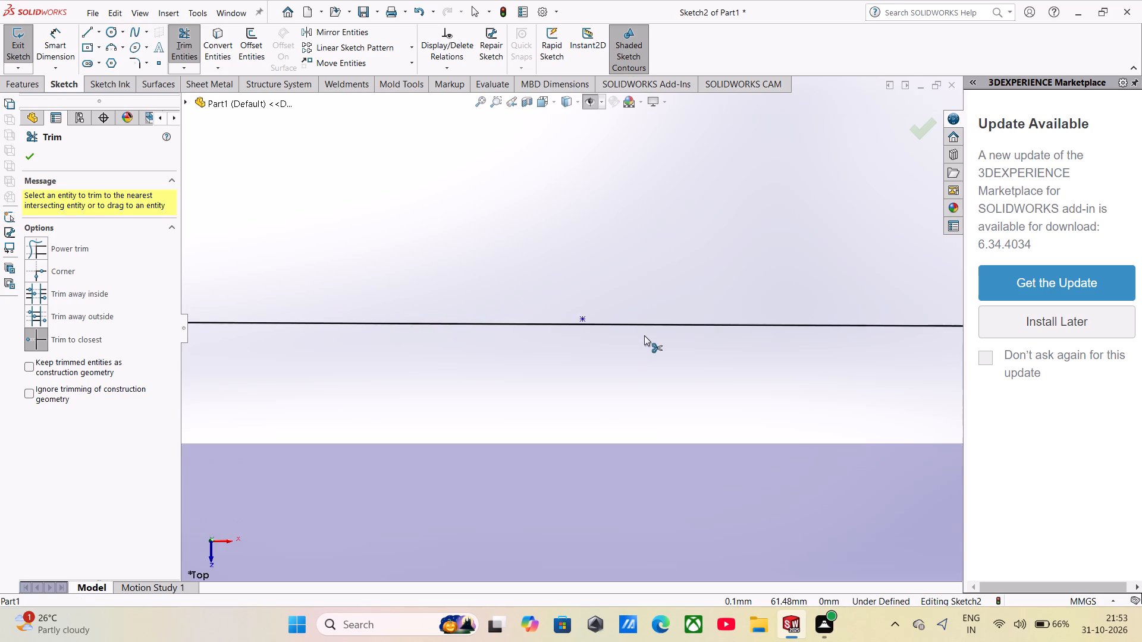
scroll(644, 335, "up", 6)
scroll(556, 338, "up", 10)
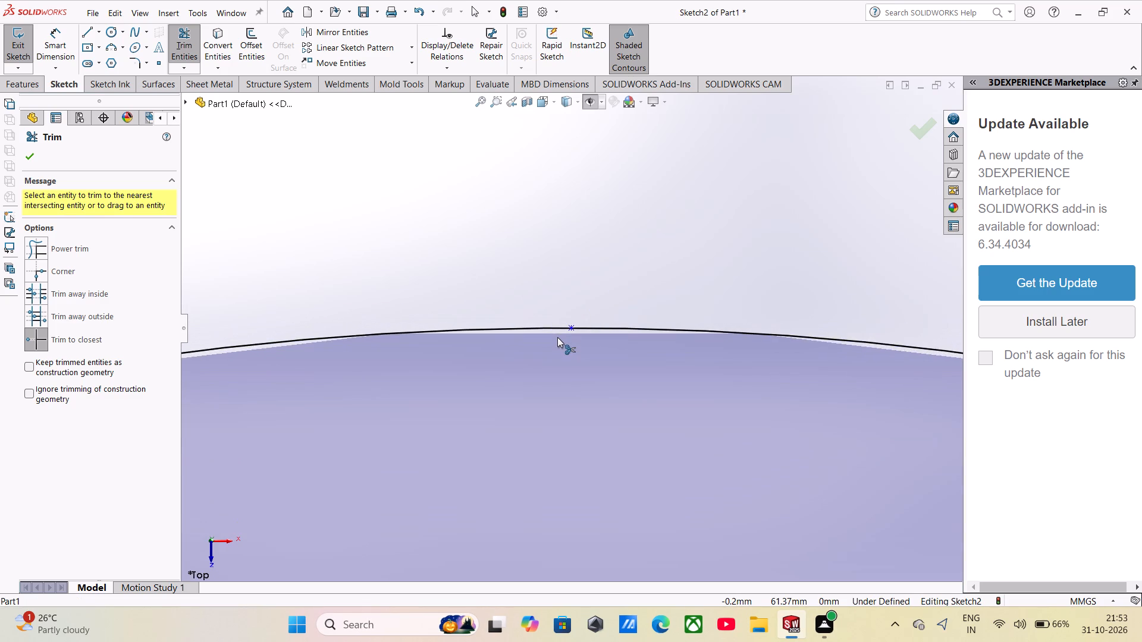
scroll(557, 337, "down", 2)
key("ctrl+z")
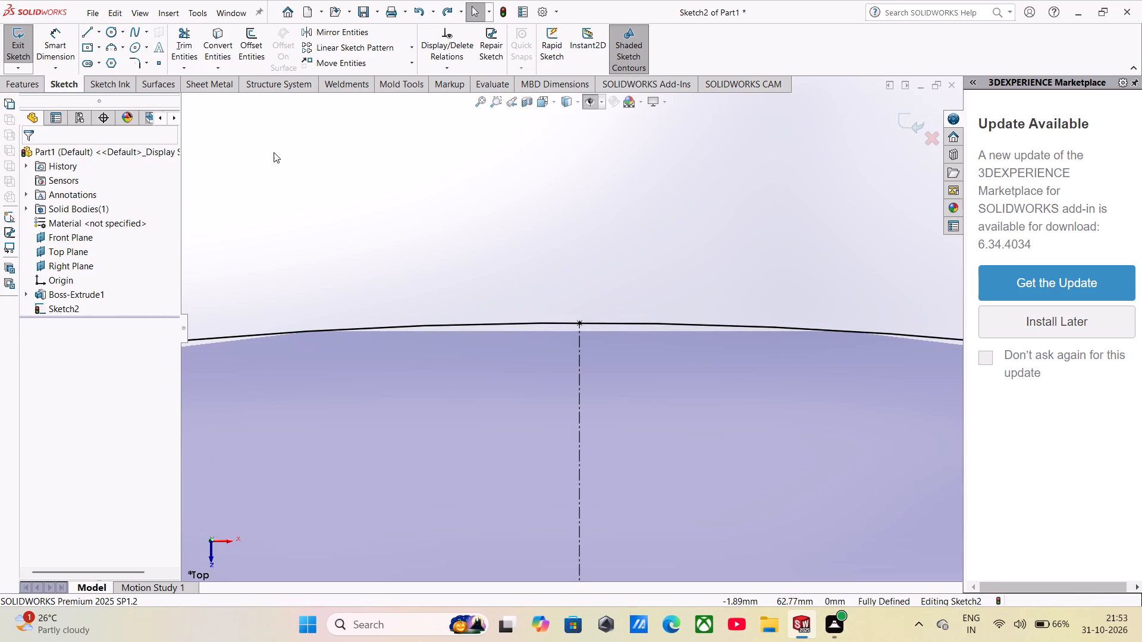
Draw a vertical midpoint line about 2.4 mm long, centred on the centerline's end at the outer circle.
left_click(102, 34)
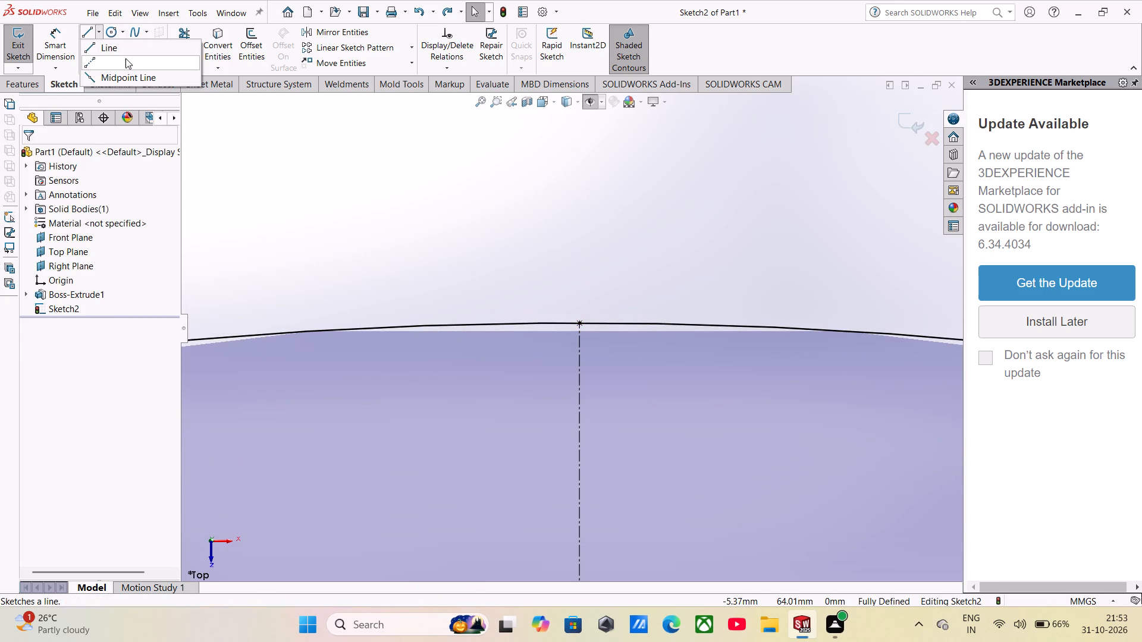
left_click(128, 71)
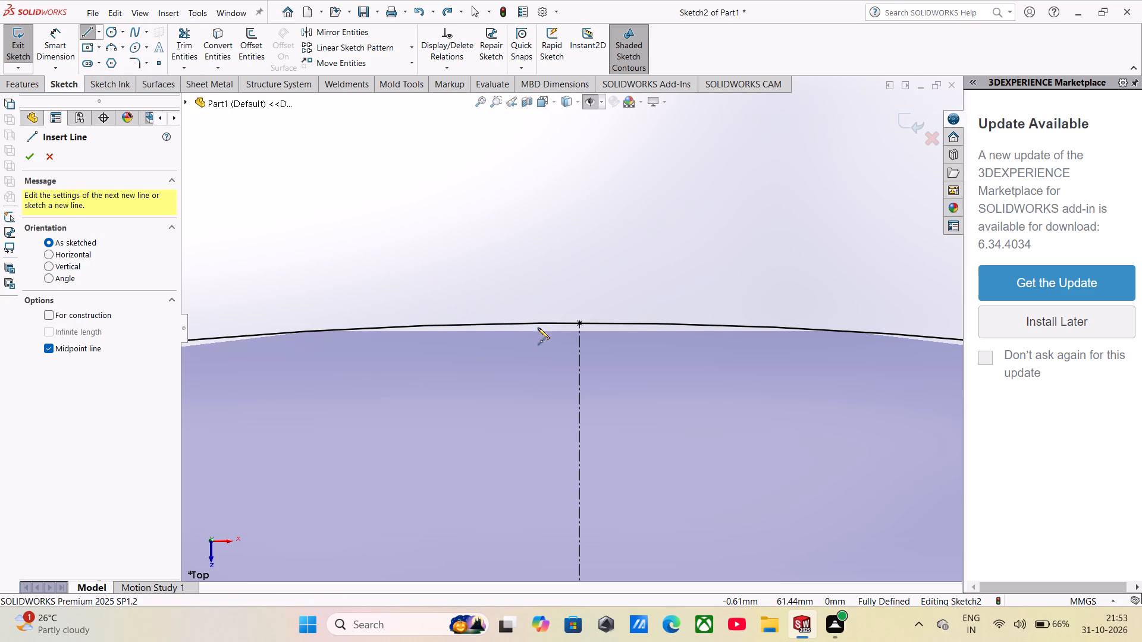
left_click(577, 324)
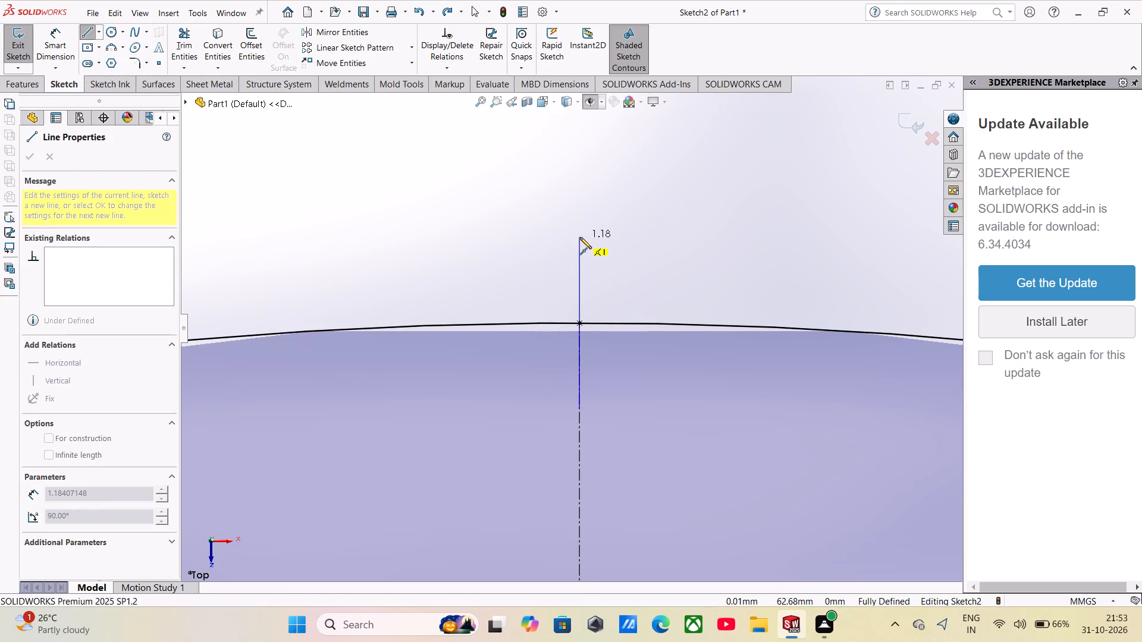
left_click(580, 237)
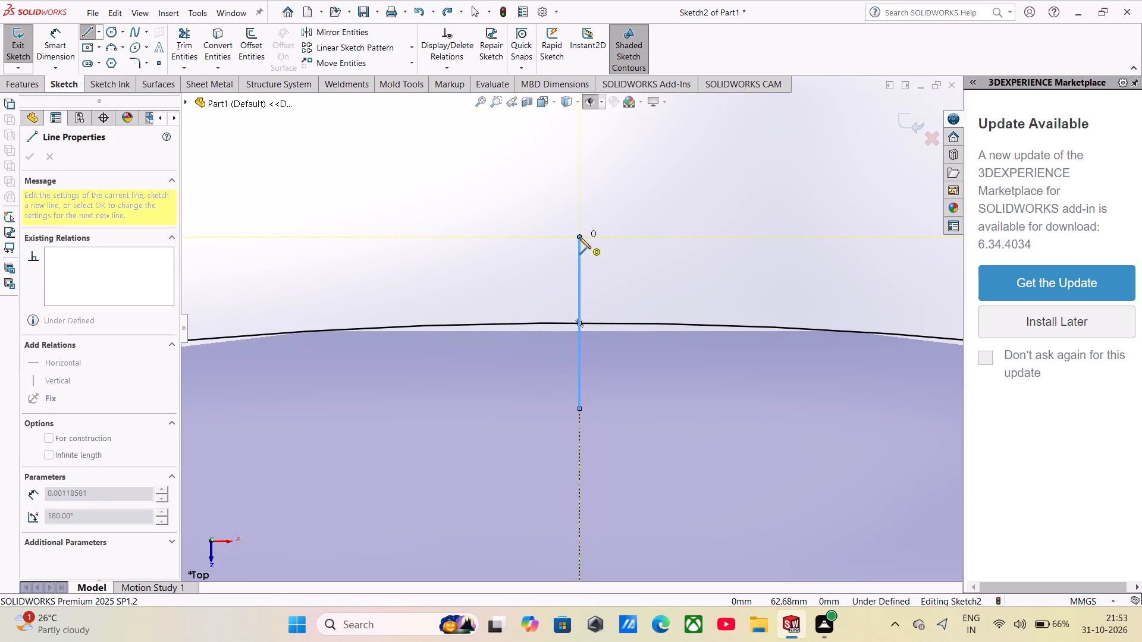
key("Escape")
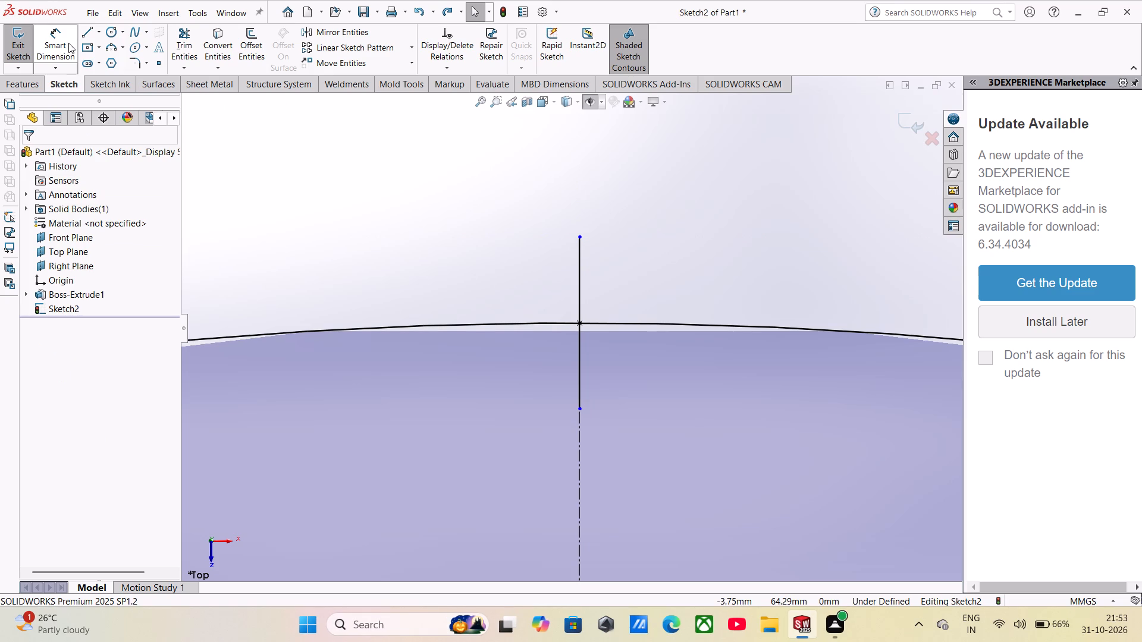
Dimension the vertical midpoint line between its two endpoints and set its length to 2.25 mm.
left_click(68, 44)
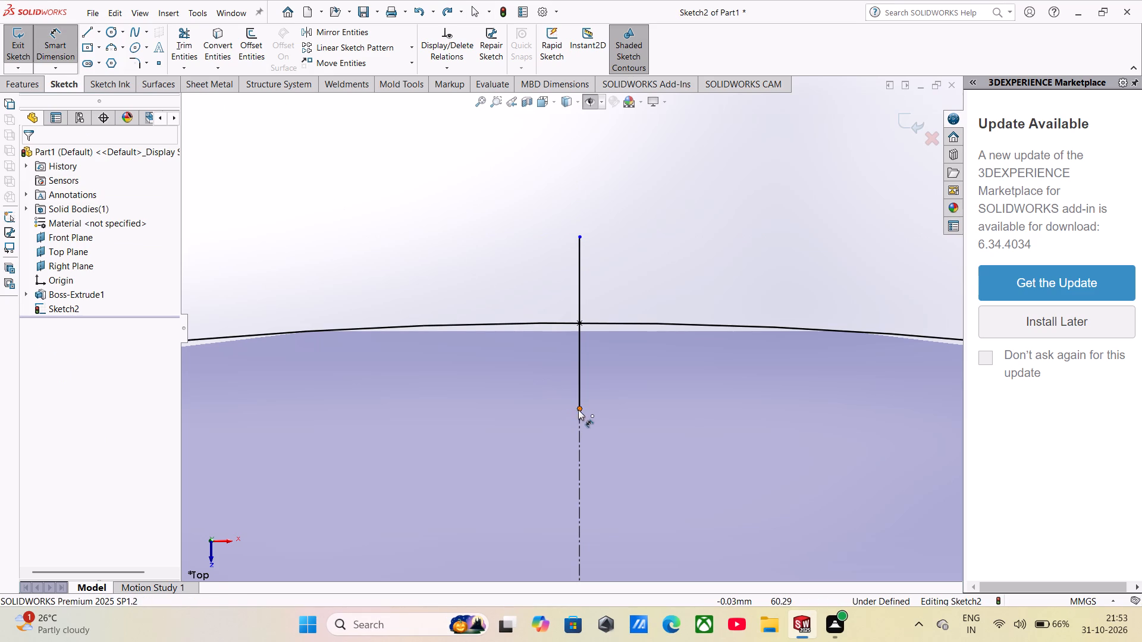
left_click(581, 407)
left_click(578, 237)
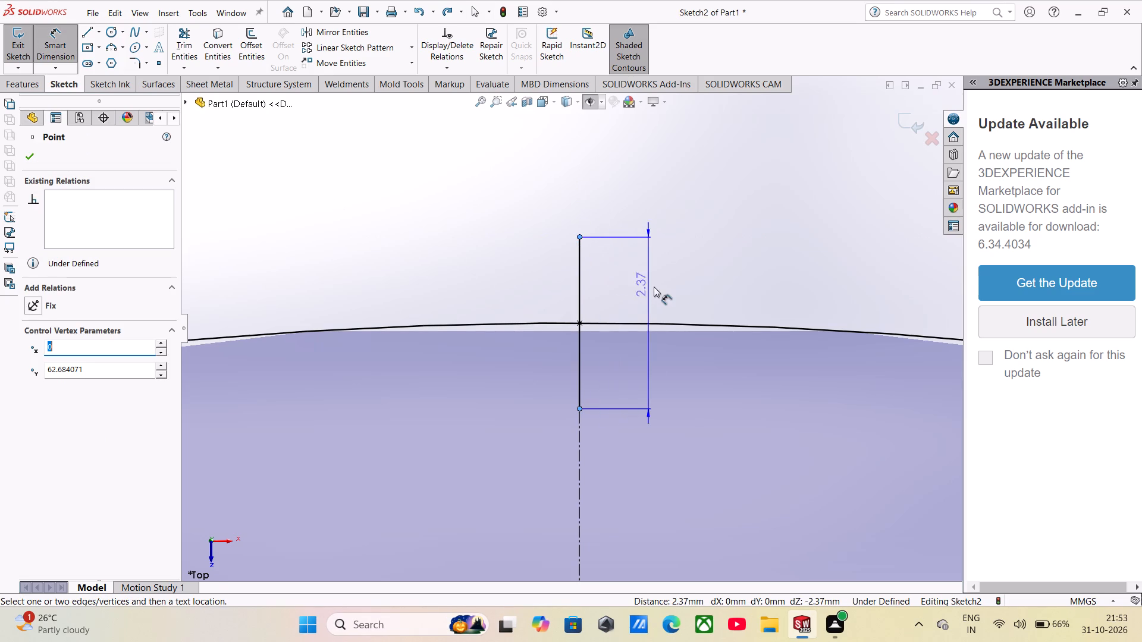
left_click(680, 302)
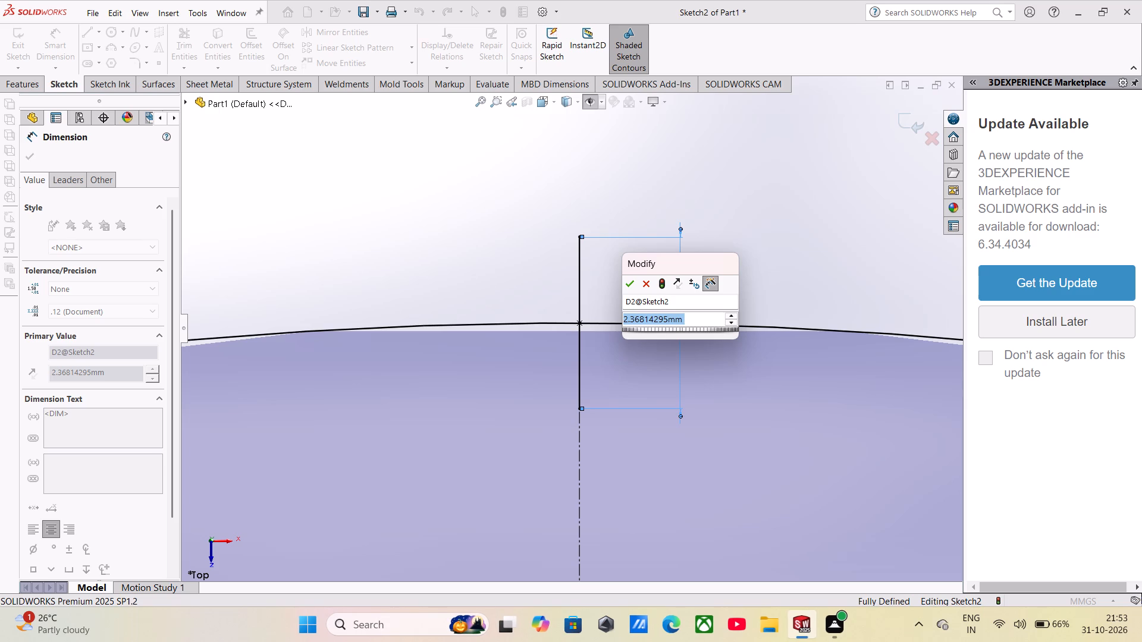
type("2.25")
key("Return")
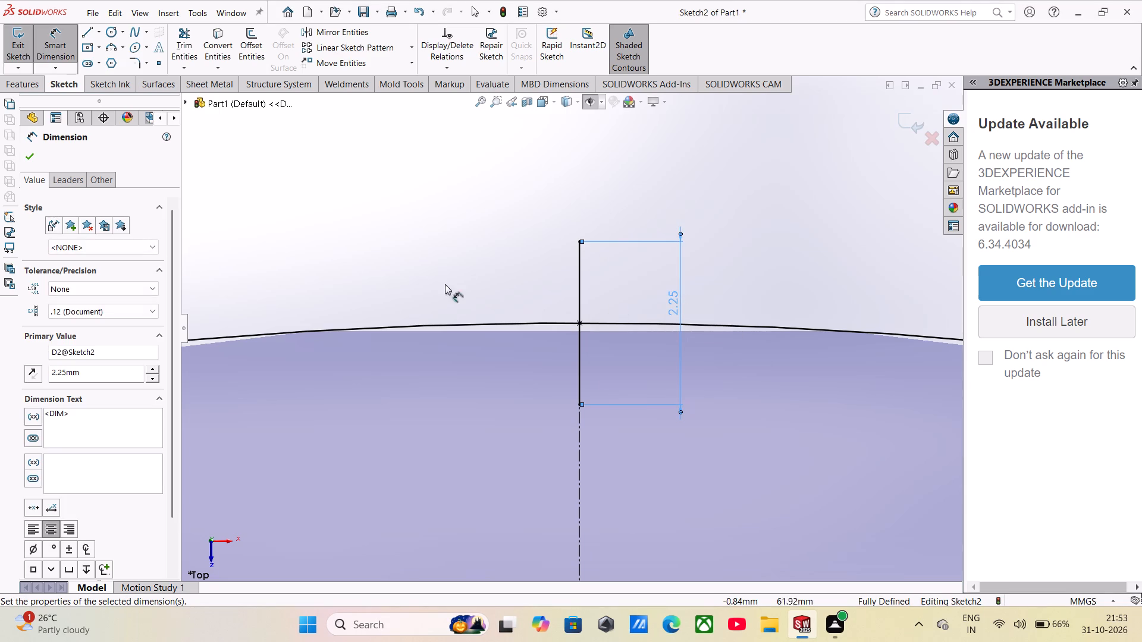
left_click(33, 149)
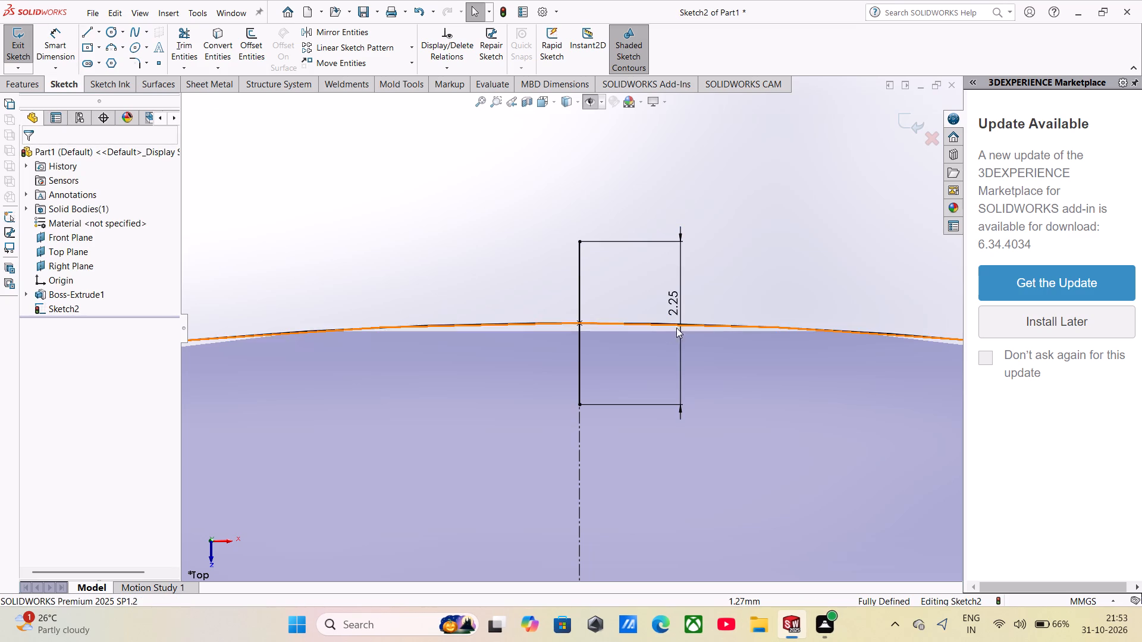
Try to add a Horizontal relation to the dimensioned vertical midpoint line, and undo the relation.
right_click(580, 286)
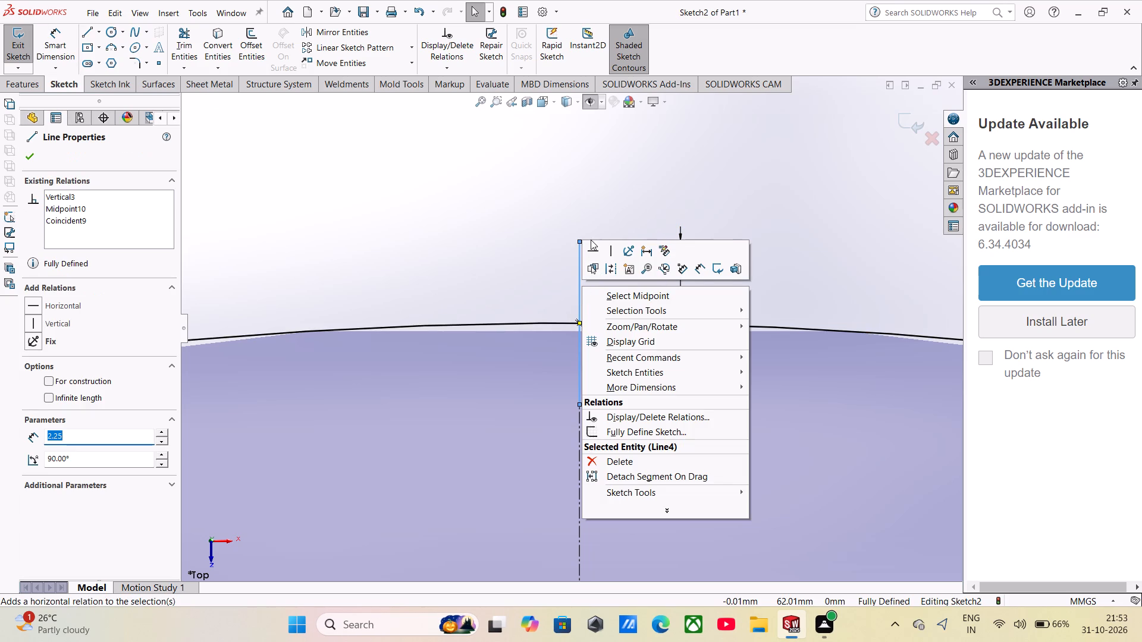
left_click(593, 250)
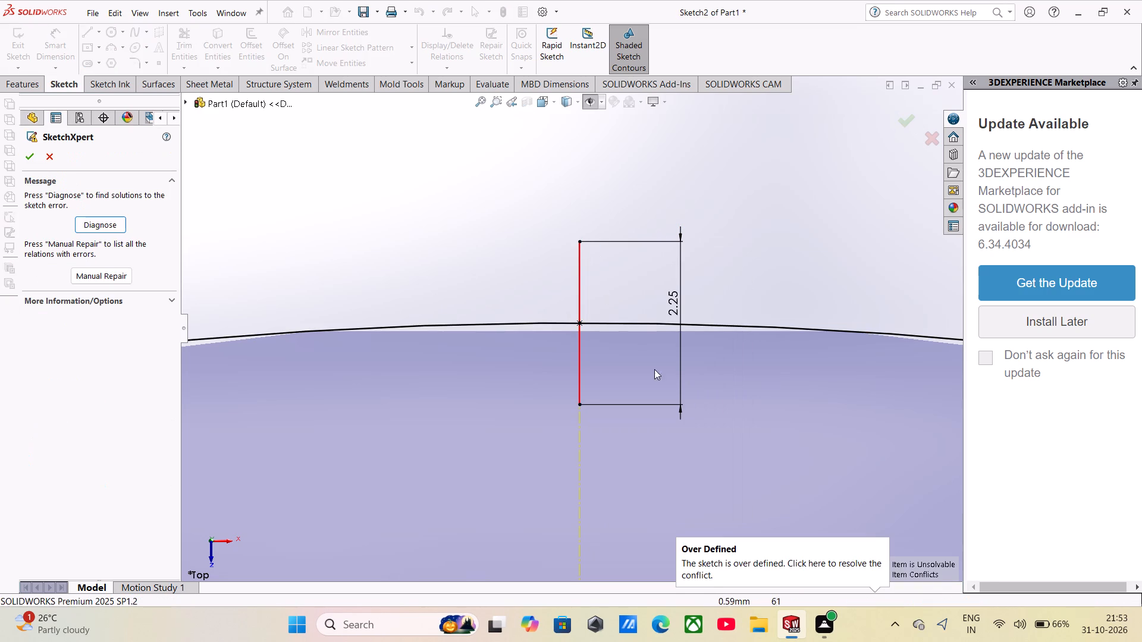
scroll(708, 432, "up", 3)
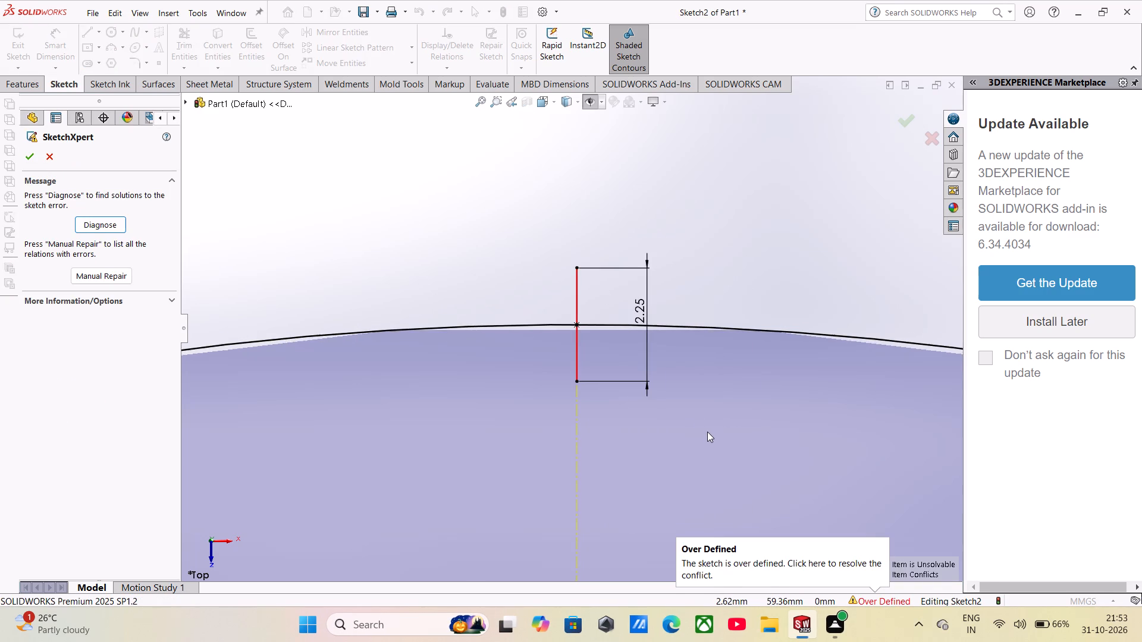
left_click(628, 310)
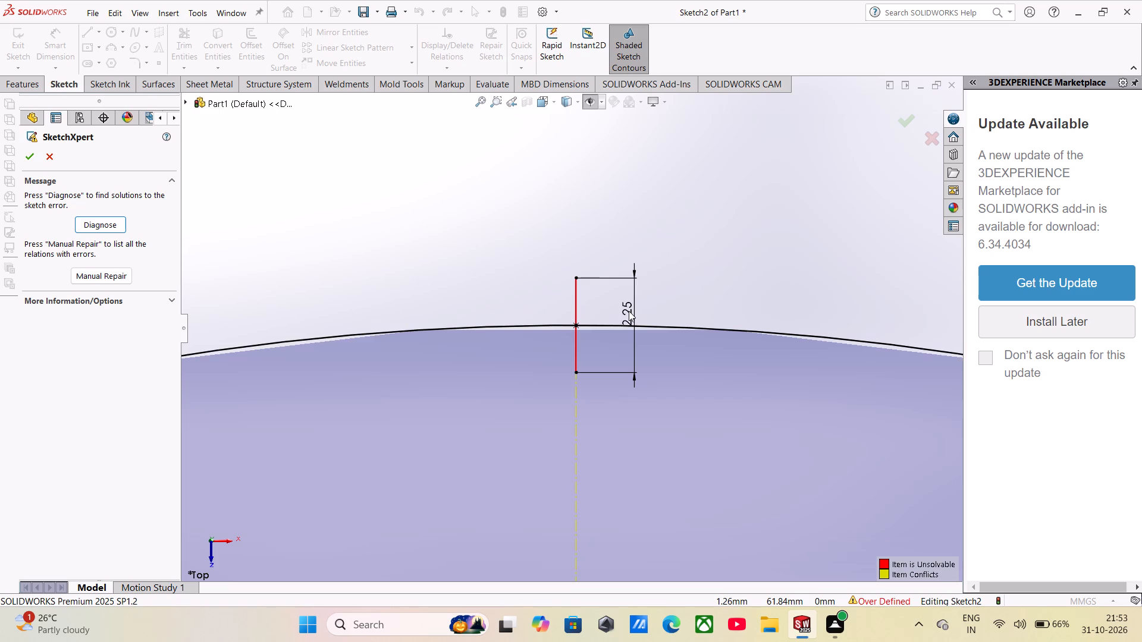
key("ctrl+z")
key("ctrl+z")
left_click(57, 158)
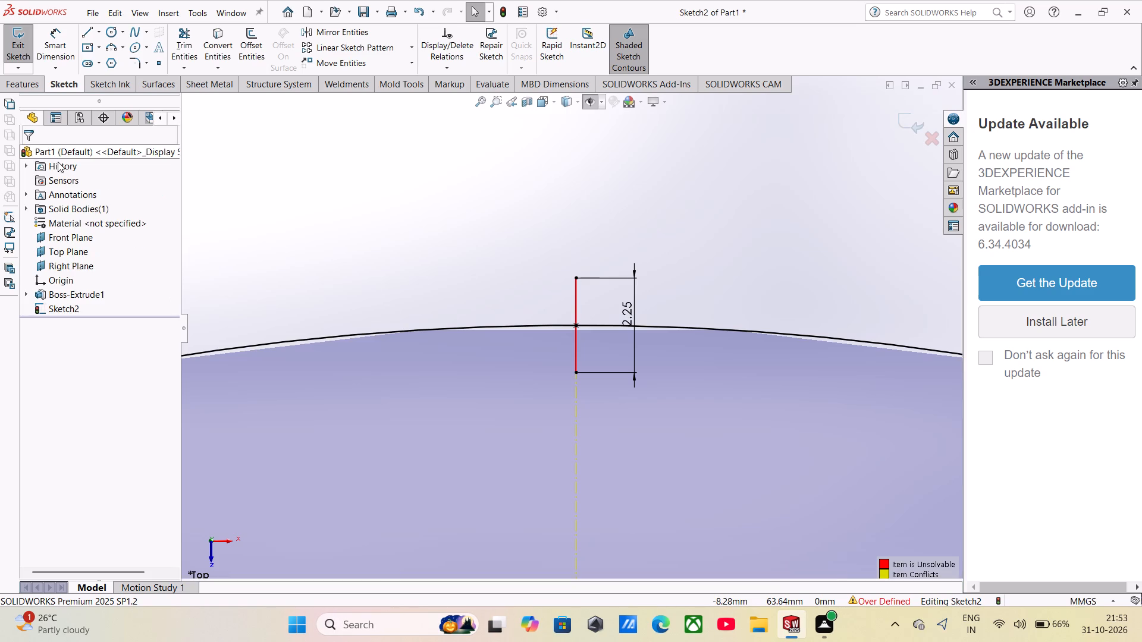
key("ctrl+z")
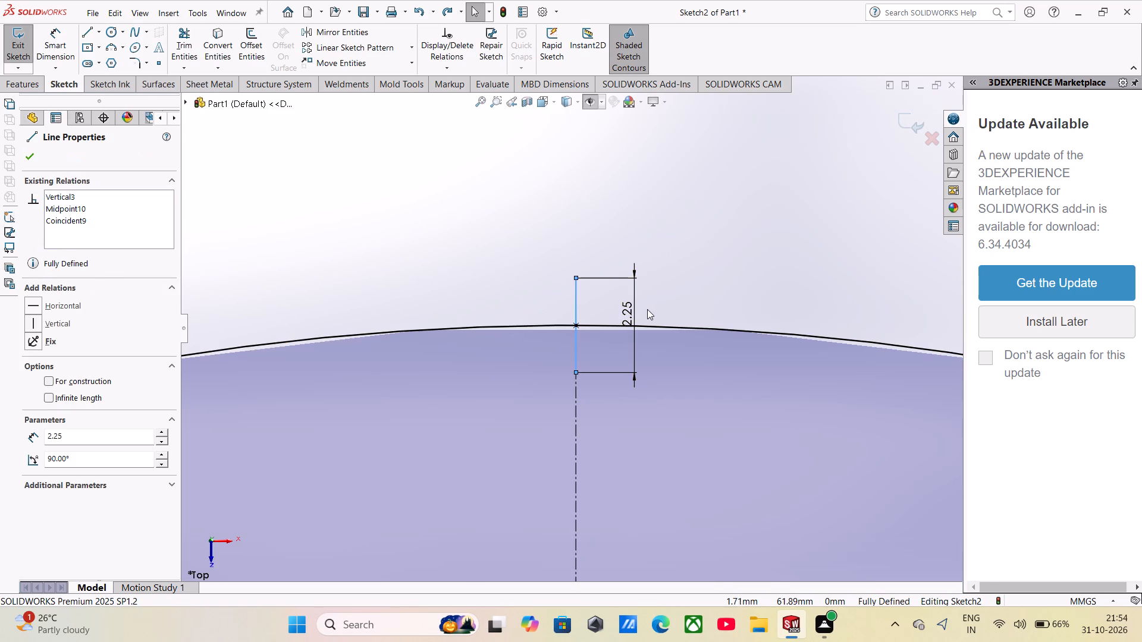
Delete the 2.25 mm length dimension from the vertical midpoint line.
left_click(628, 317)
key("Delete")
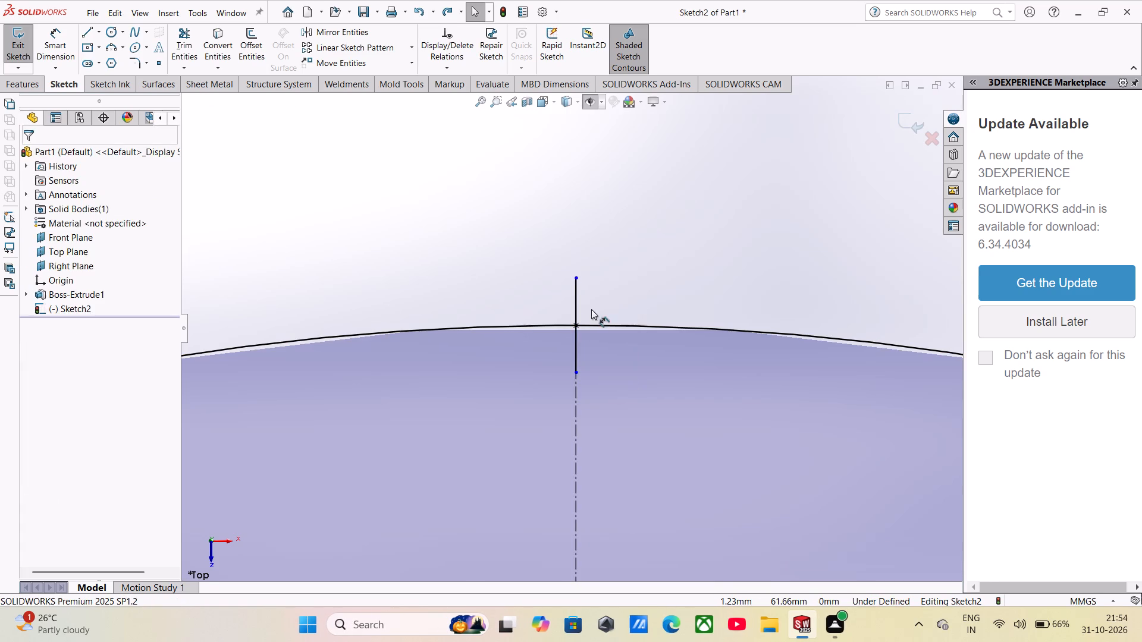
Add a Horizontal relation to the undimensioned vertical midpoint line at the top of the circle.
right_click(575, 303)
left_click(593, 269)
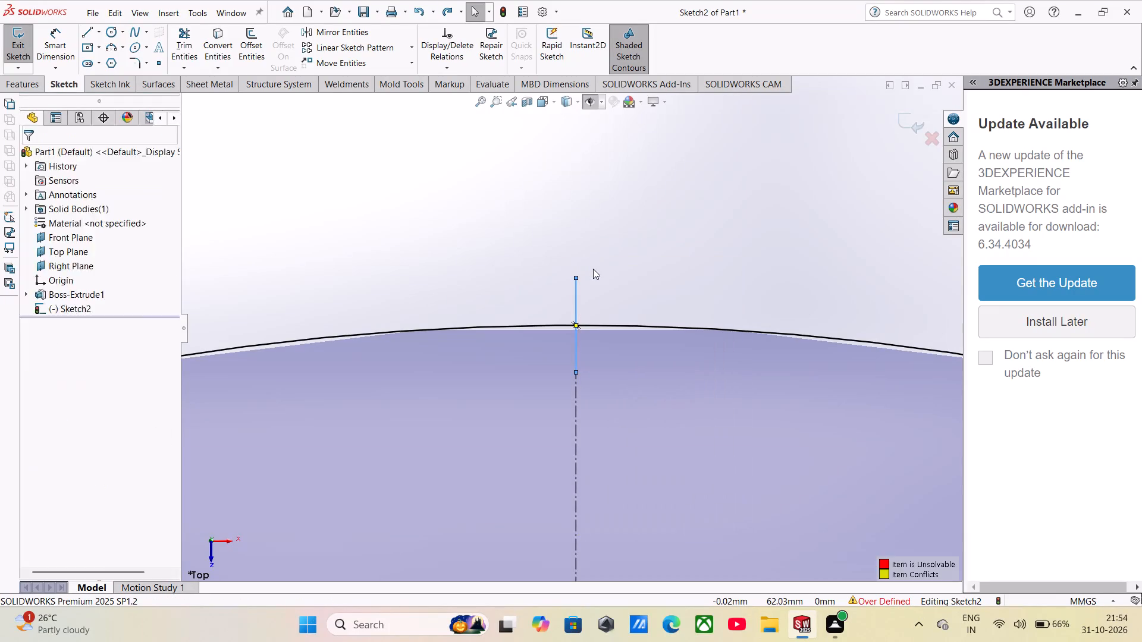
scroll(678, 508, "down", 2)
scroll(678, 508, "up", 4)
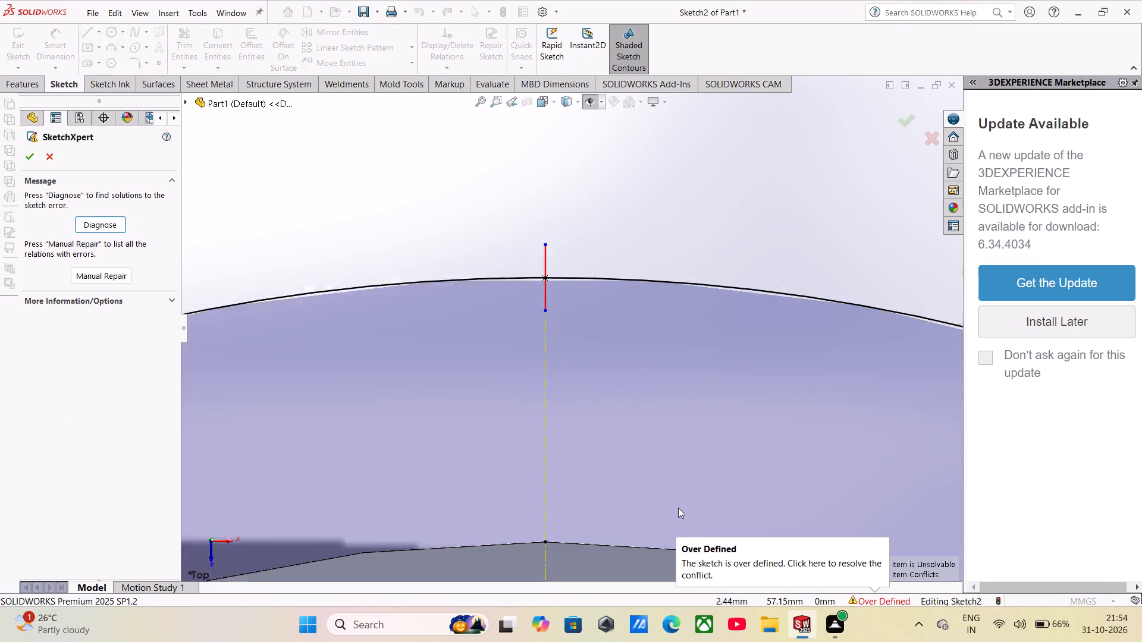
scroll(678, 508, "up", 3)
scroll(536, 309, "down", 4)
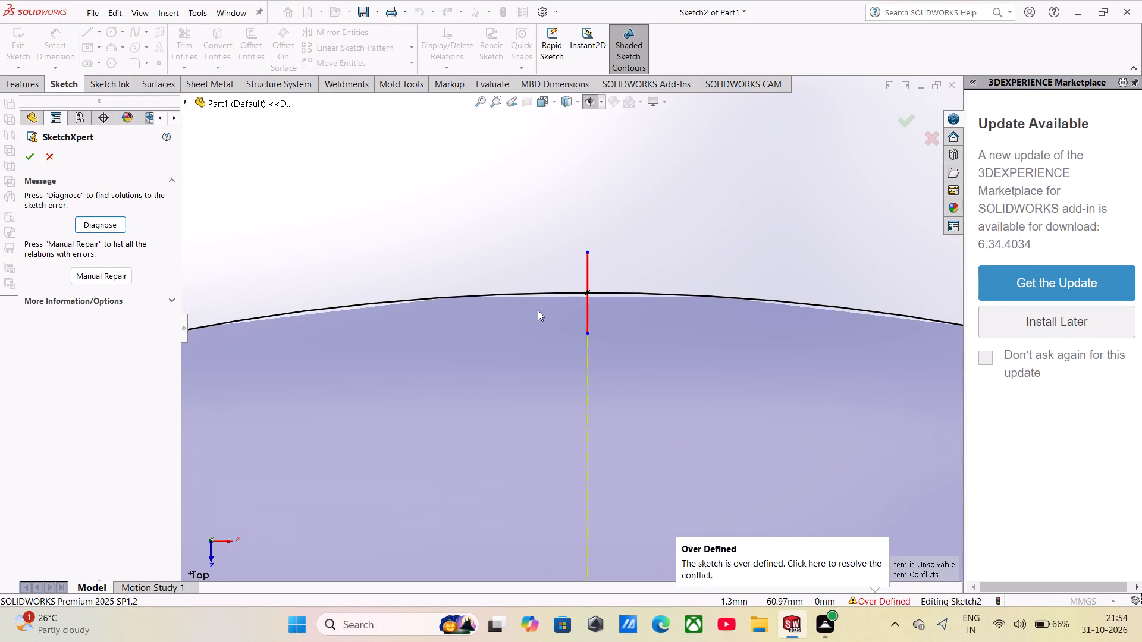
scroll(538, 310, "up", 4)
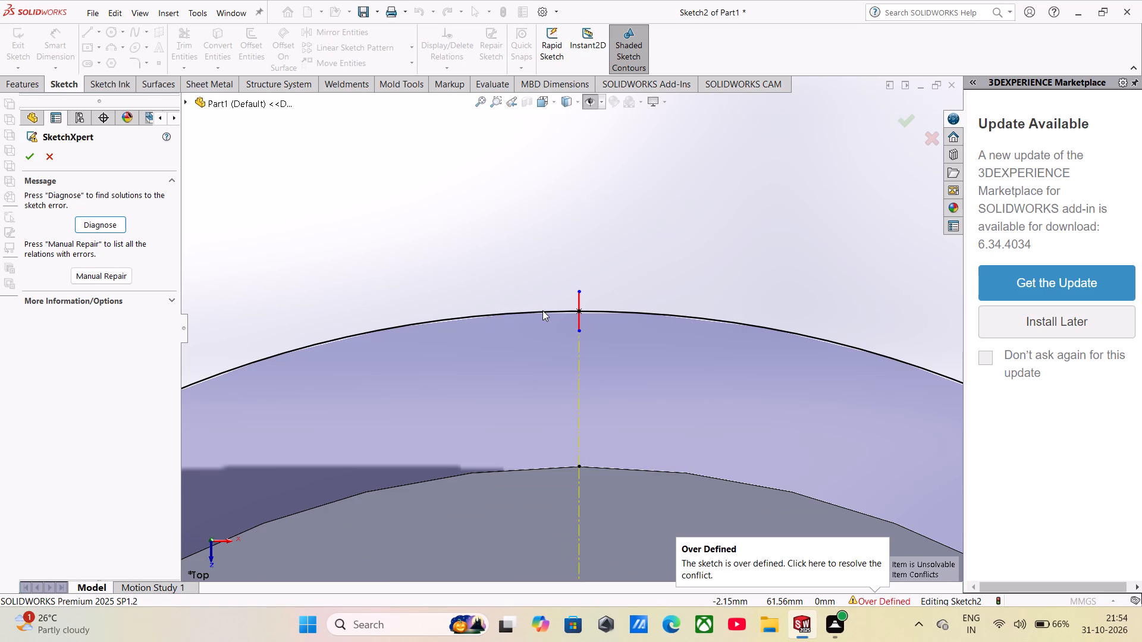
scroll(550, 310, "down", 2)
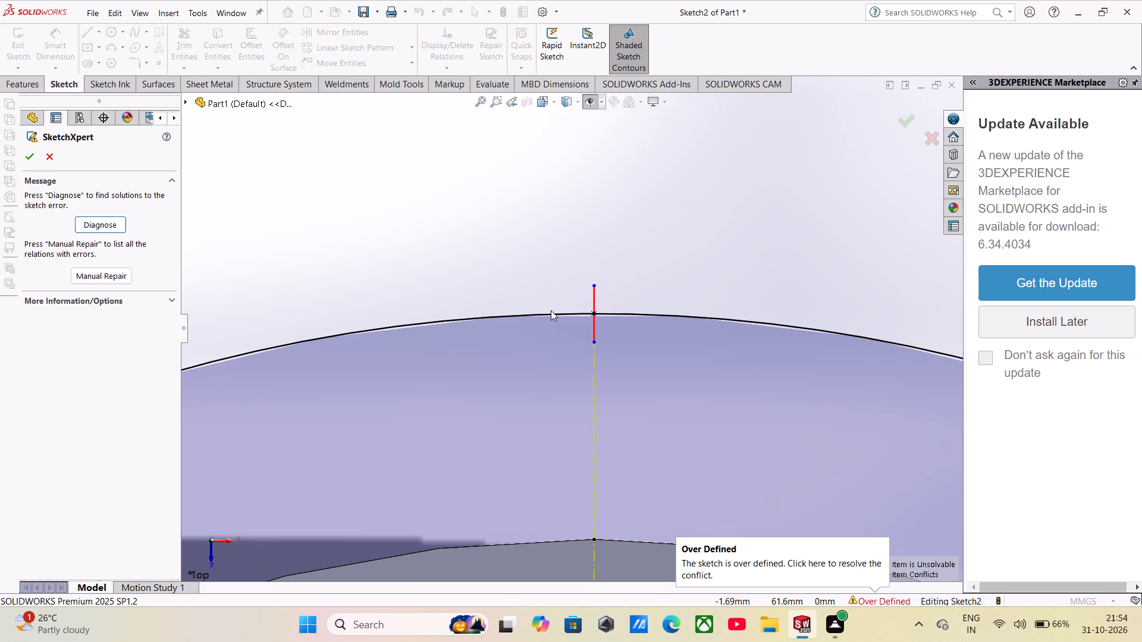
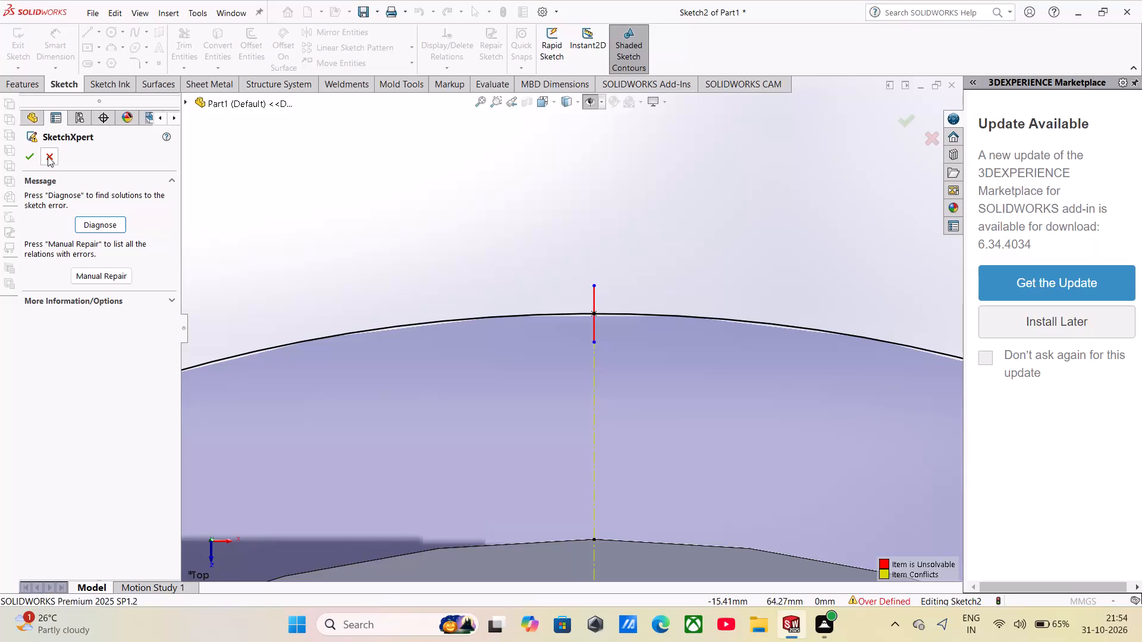
Dismiss the sketch repair and undo the recent edits back to before the vertical midpoint line was drawn on the circle.
left_click(50, 160)
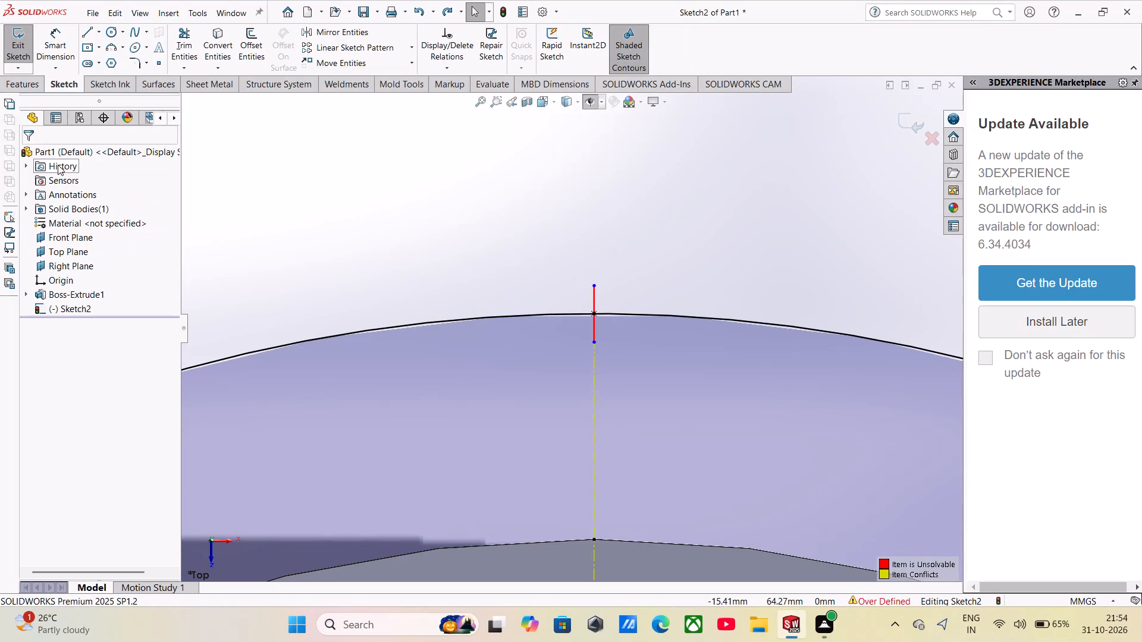
key("ctrl+z")
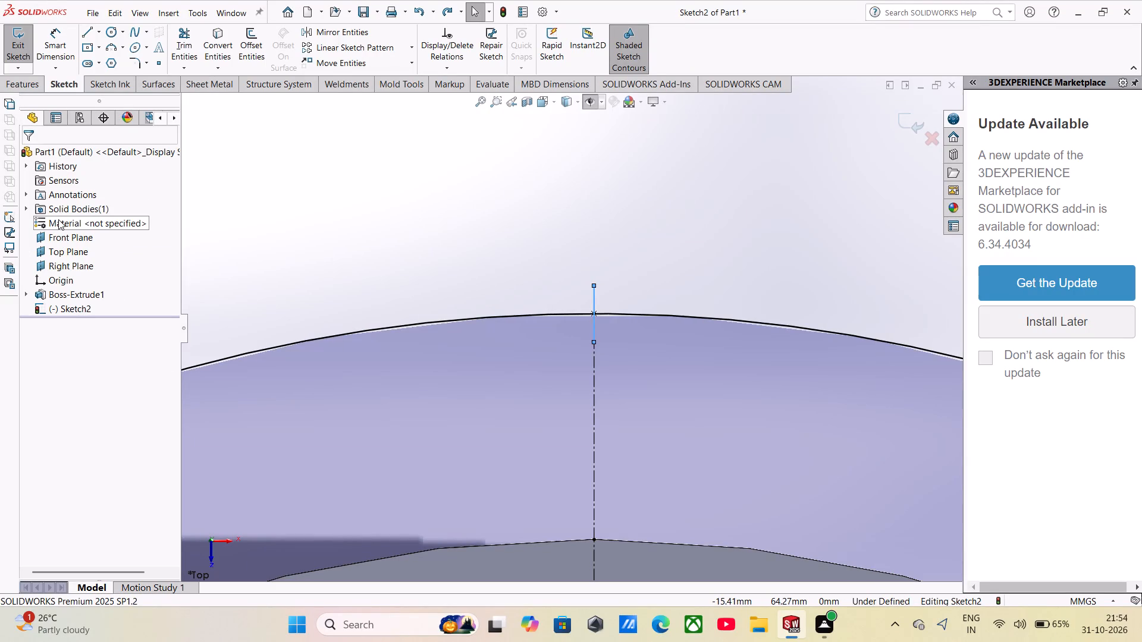
key("ctrl+z")
key("ctrl+z")
key("ctrl+z")
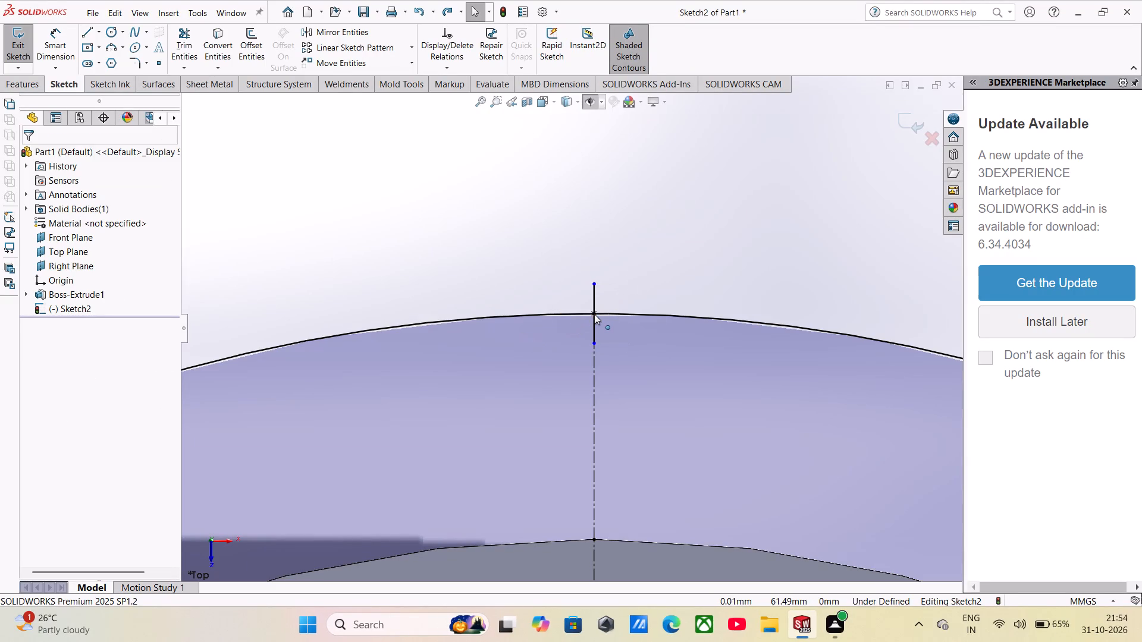
key("ctrl+z")
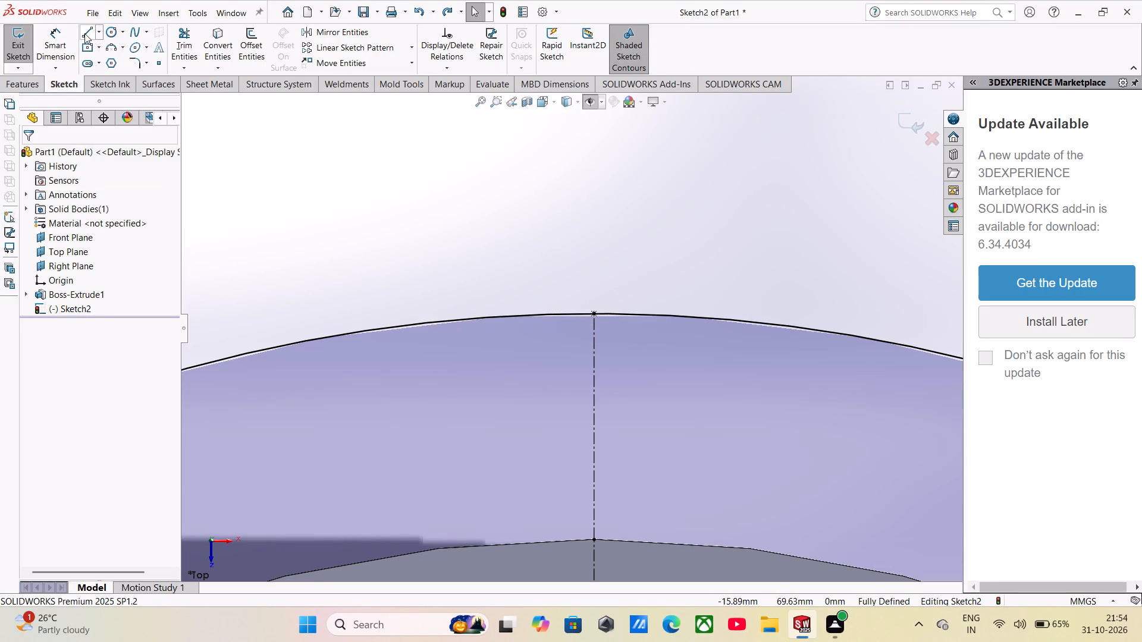
Sketch a horizontal midpoint line about 3.81 mm long, centred on the vertical centerline's top end at the circle.
left_click(102, 33)
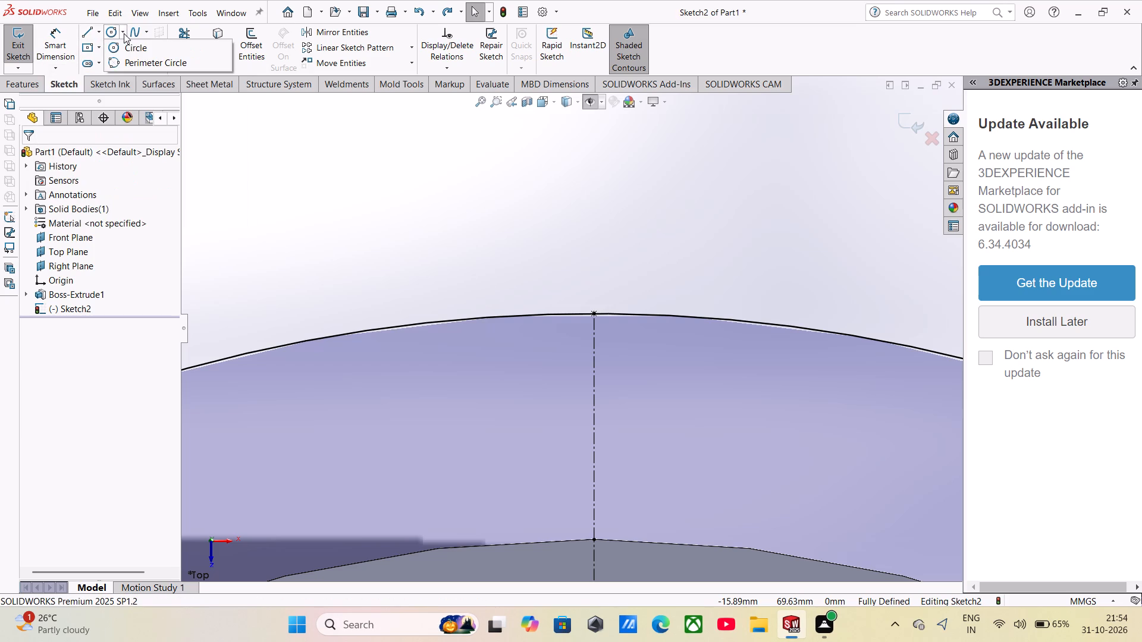
left_click(101, 32)
left_click(99, 35)
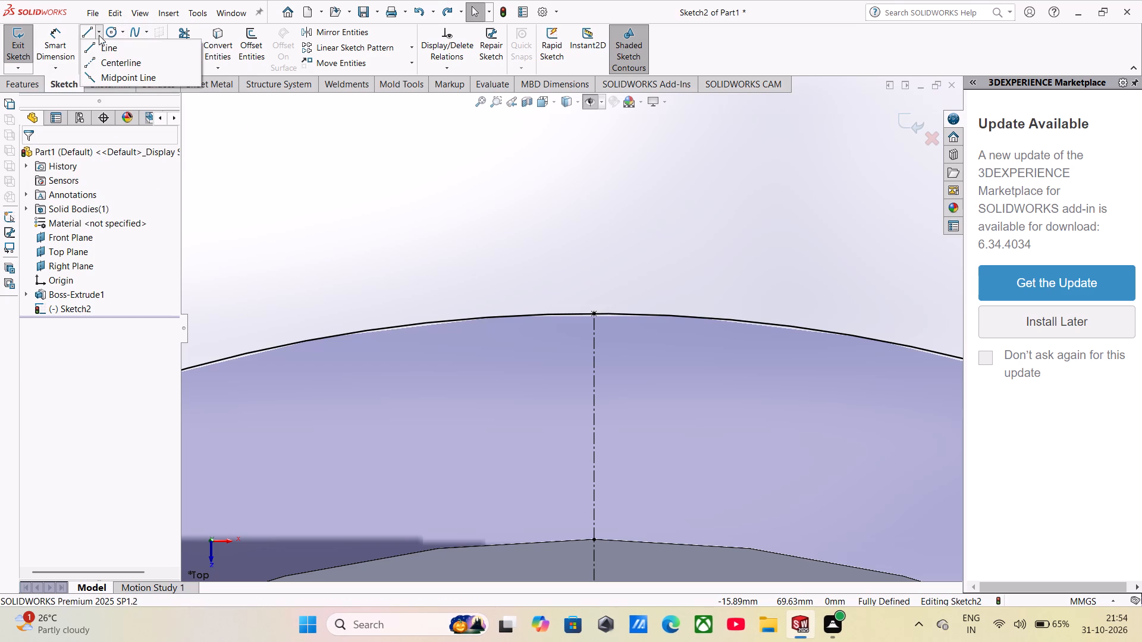
left_click(105, 78)
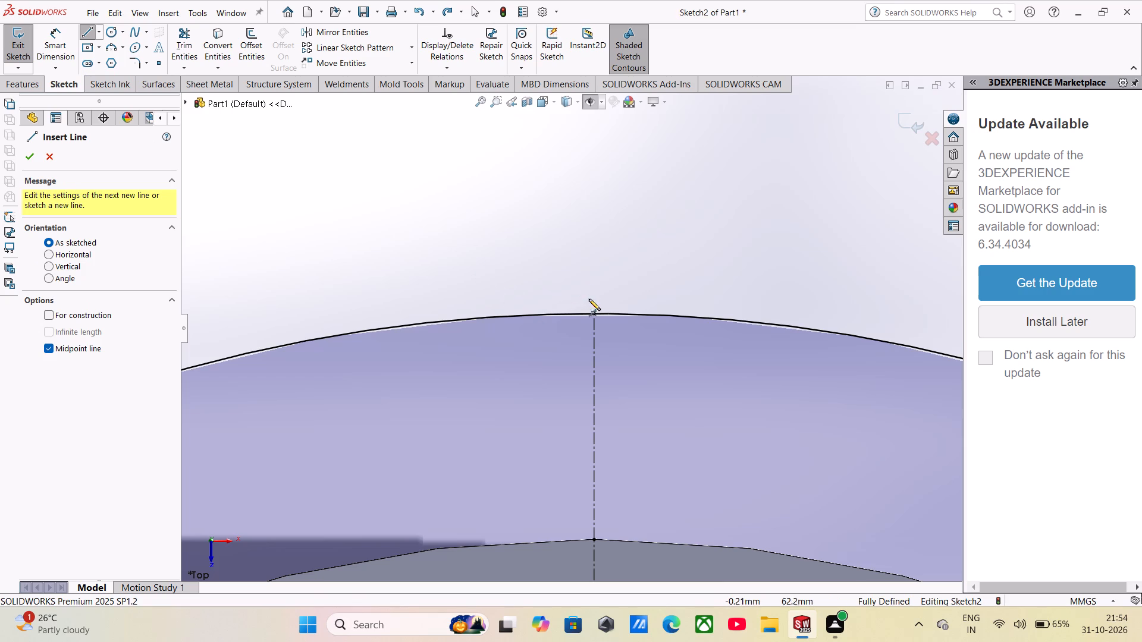
left_click(592, 314)
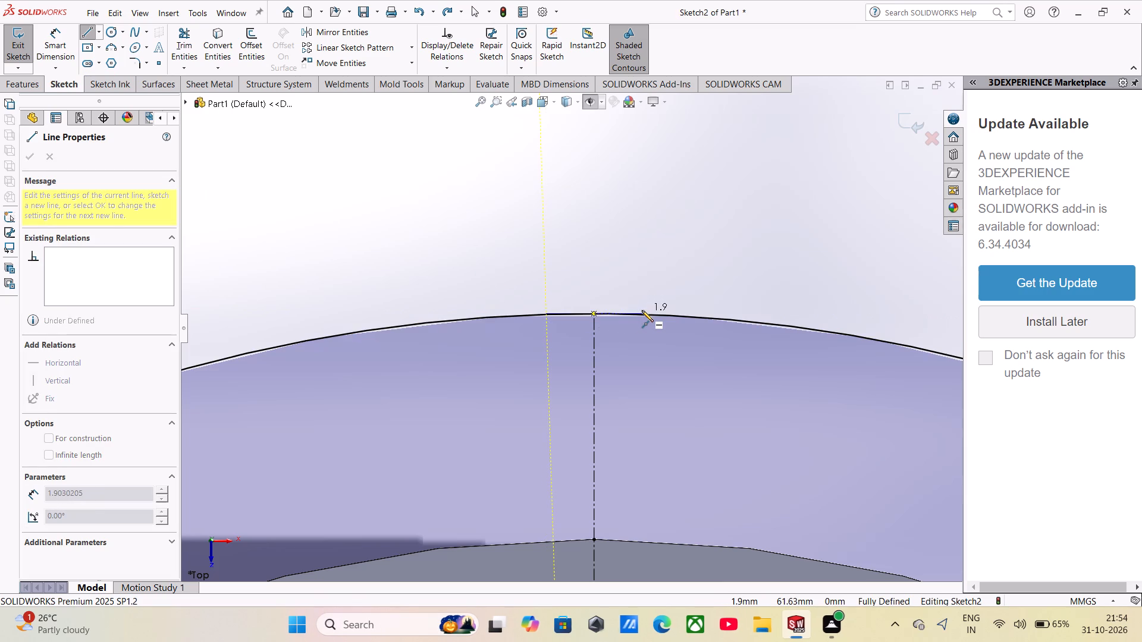
left_click(642, 310)
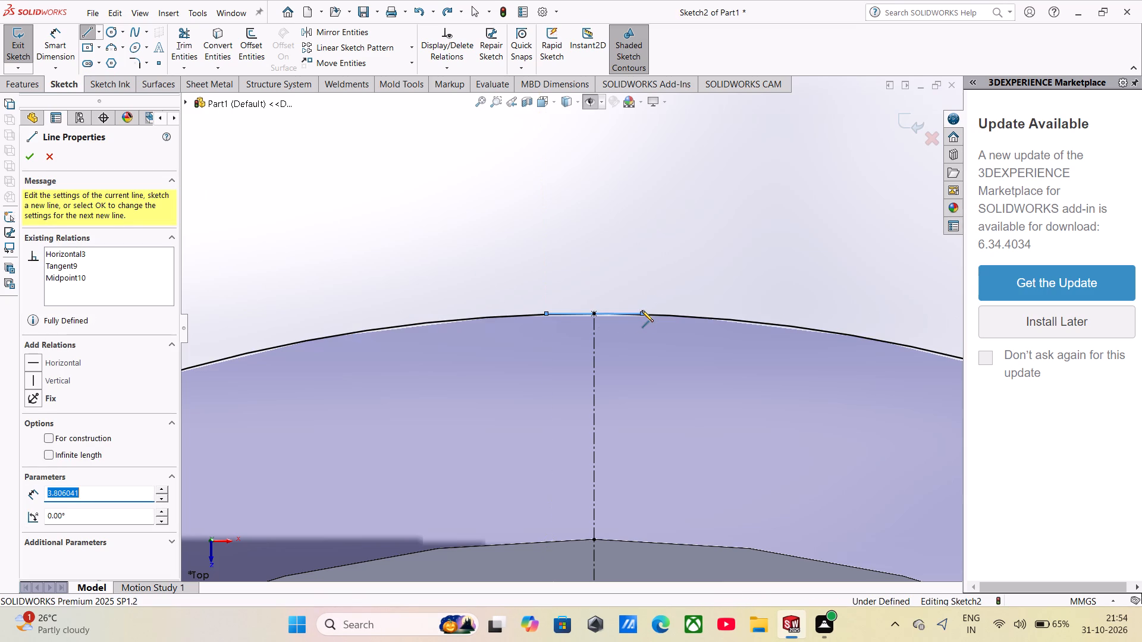
Dimension the horizontal midpoint line between its two endpoints and set its length to 2.25 mm.
left_click(50, 37)
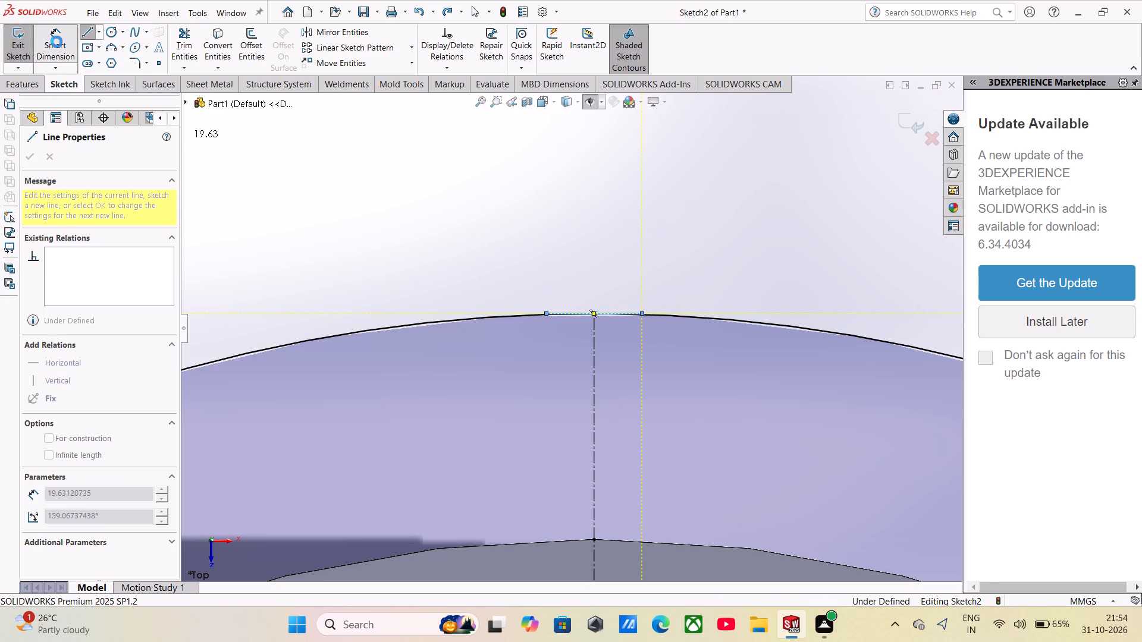
left_click(547, 315)
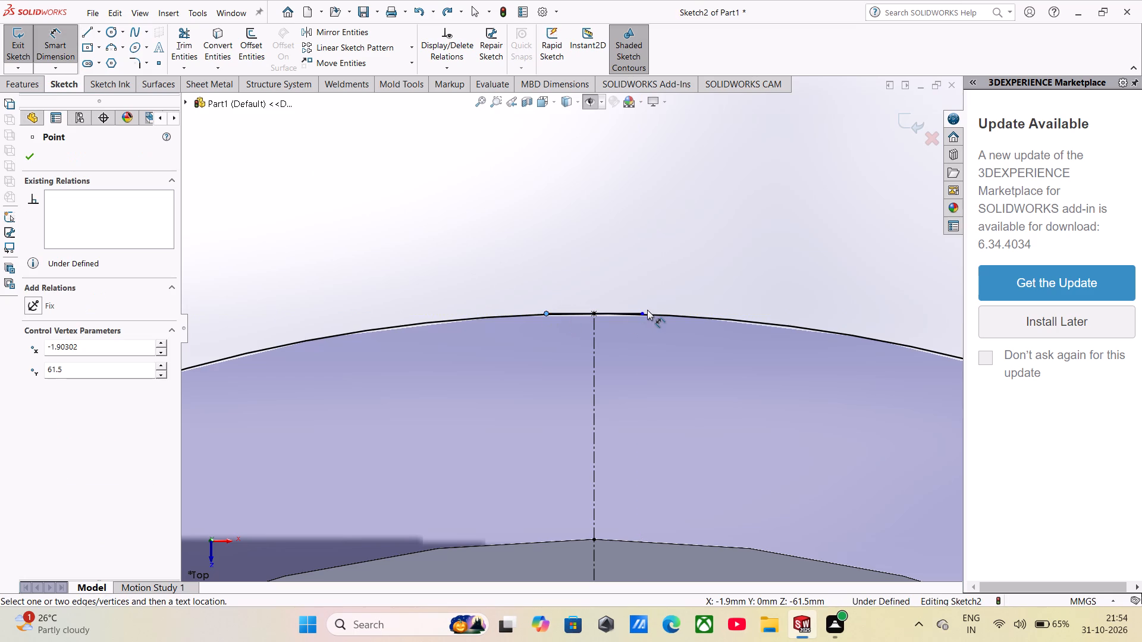
left_click(644, 312)
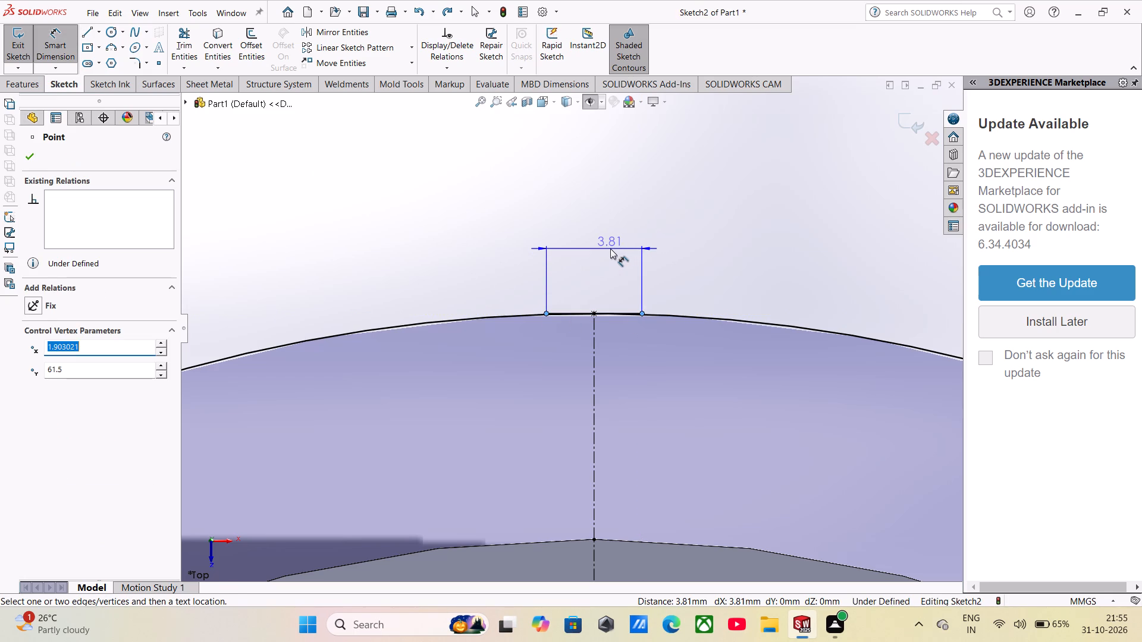
left_click(610, 248)
type("2.25")
key("Return")
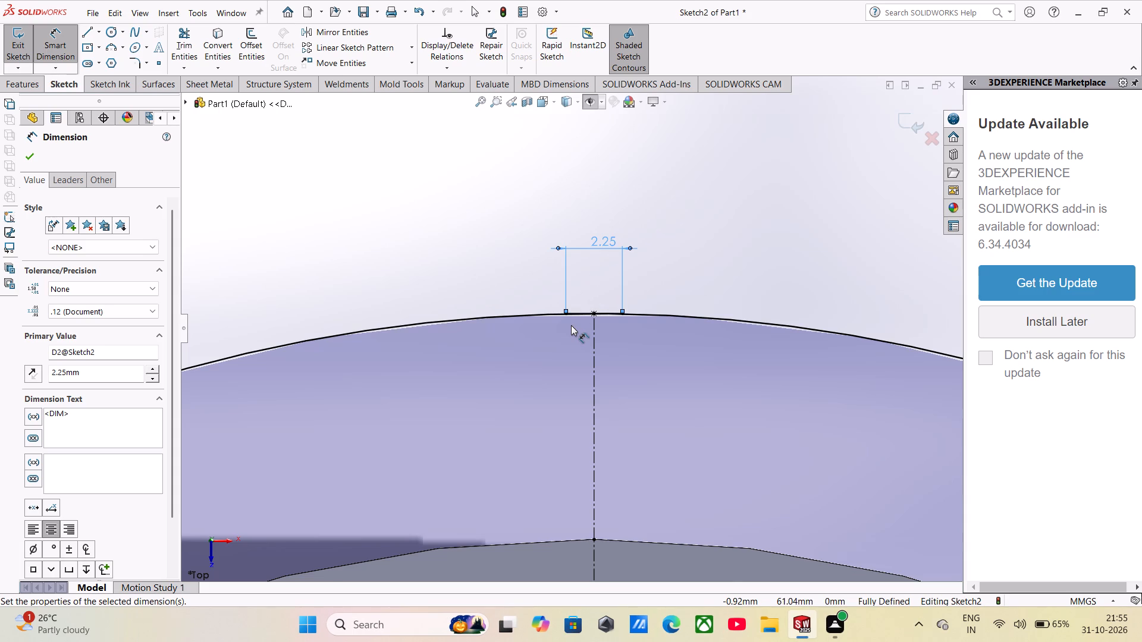
Sketch a vertical construction line about 2.92 mm long upward from the midpoint of the 2.25 mm line.
scroll(590, 317, "down", 4)
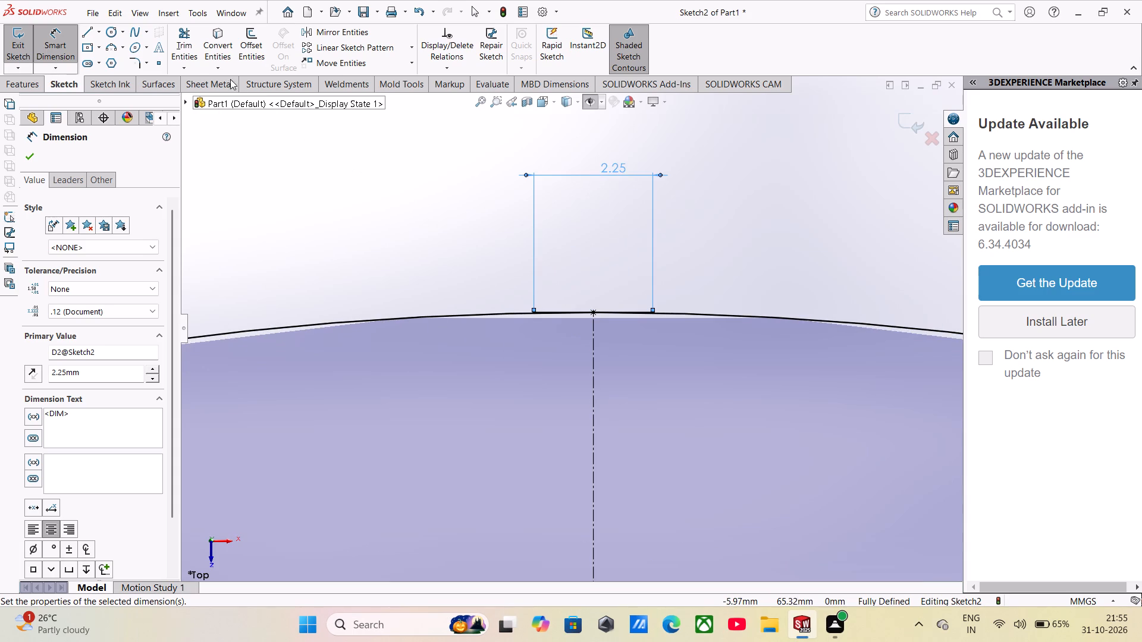
left_click(88, 29)
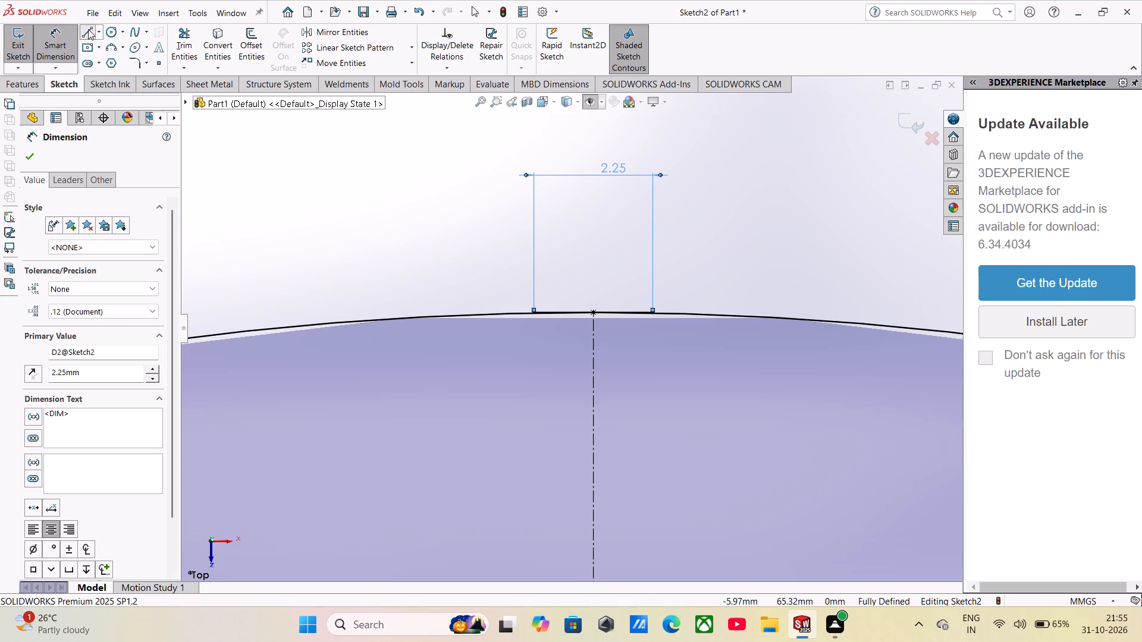
left_click(49, 309)
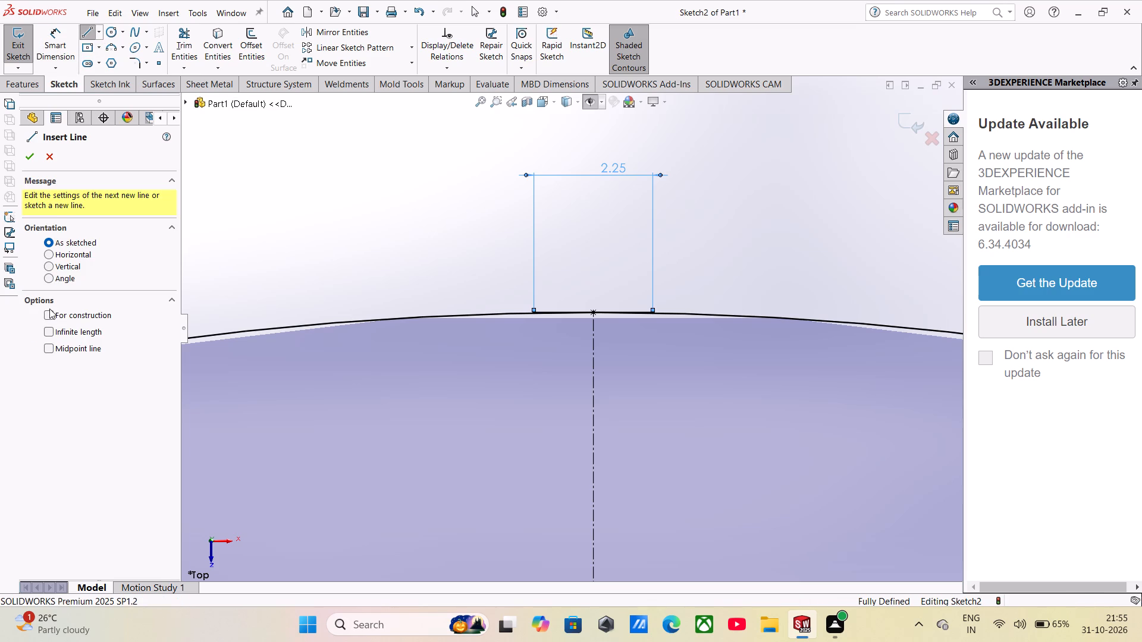
left_click(50, 309)
left_click(56, 313)
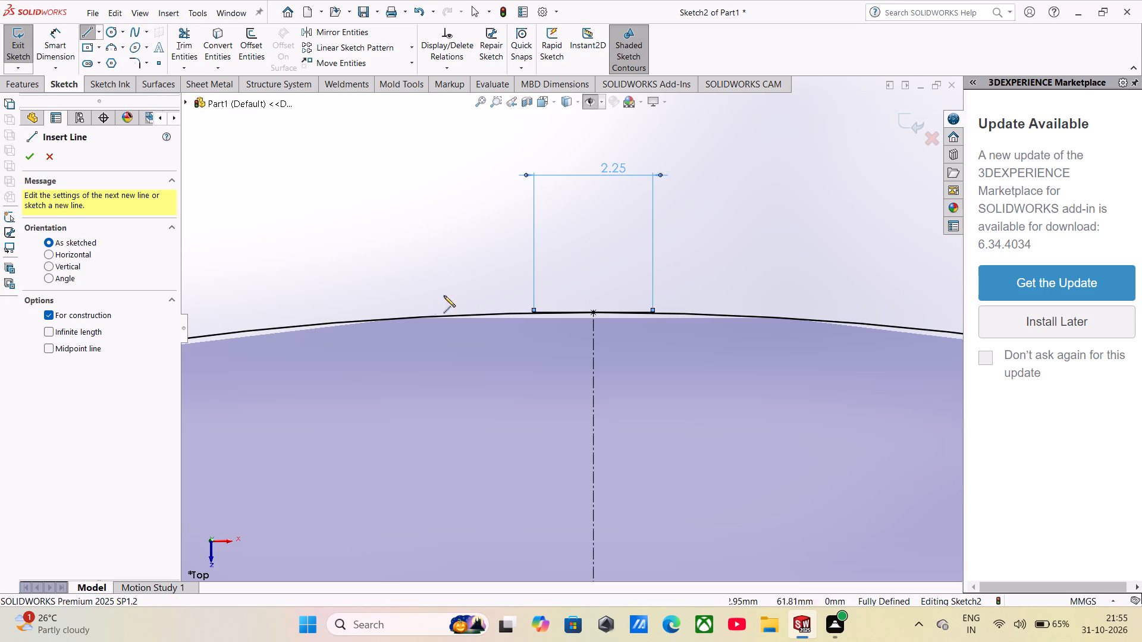
left_click(595, 311)
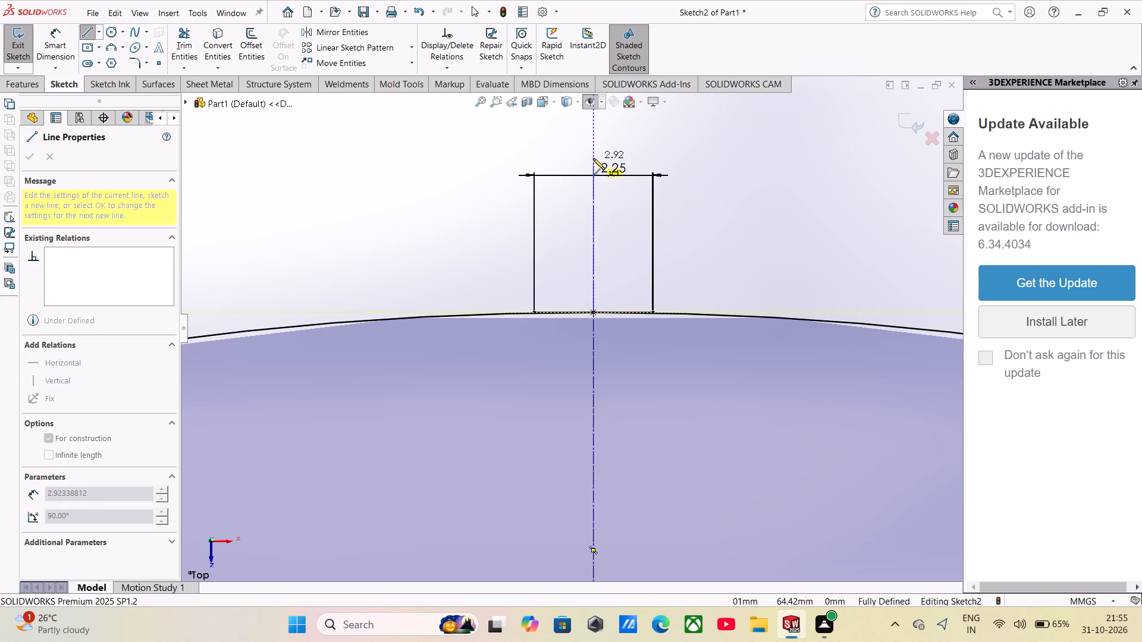
left_click(593, 158)
Dimension the vertical construction line above the circle and set its length to 6.35 mm.
left_click(60, 48)
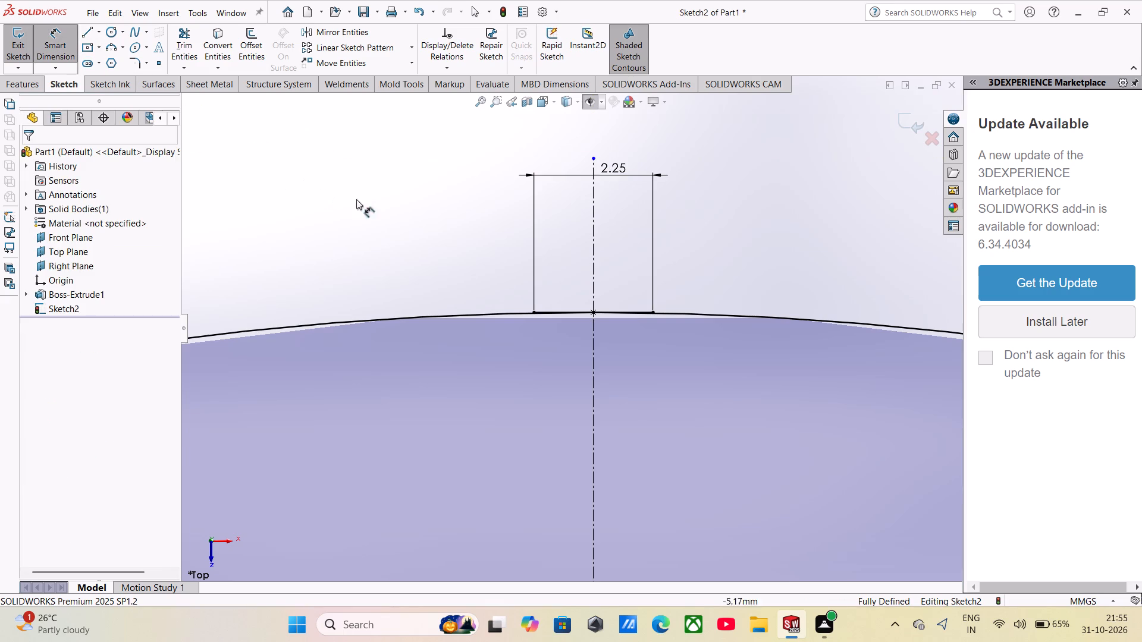
left_click(596, 226)
left_click(368, 216)
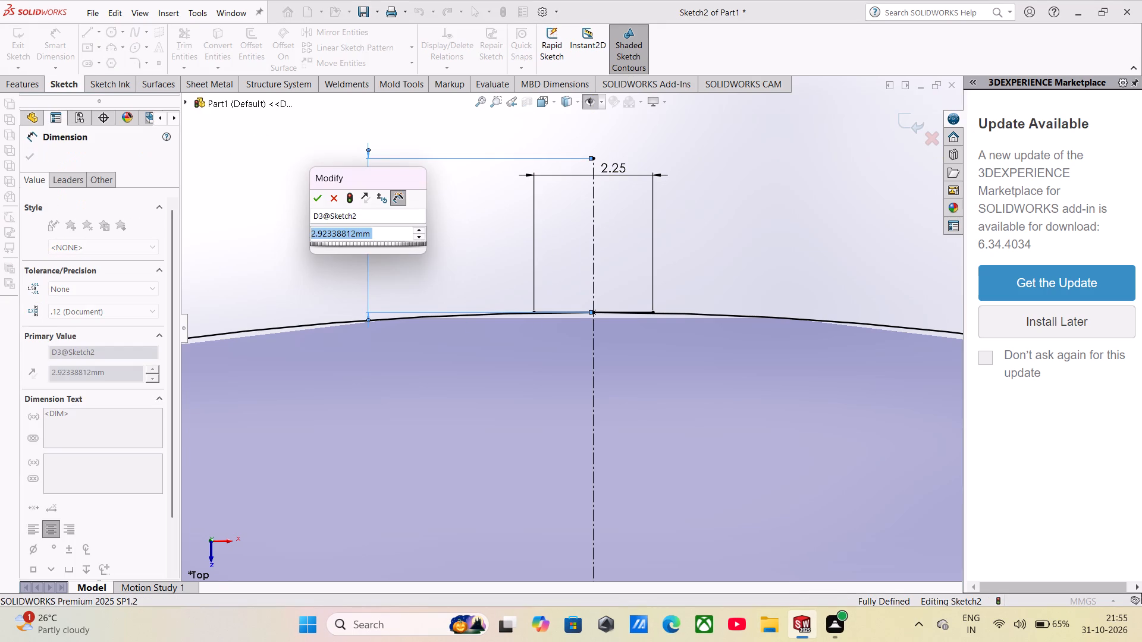
type("6.35")
key("Return")
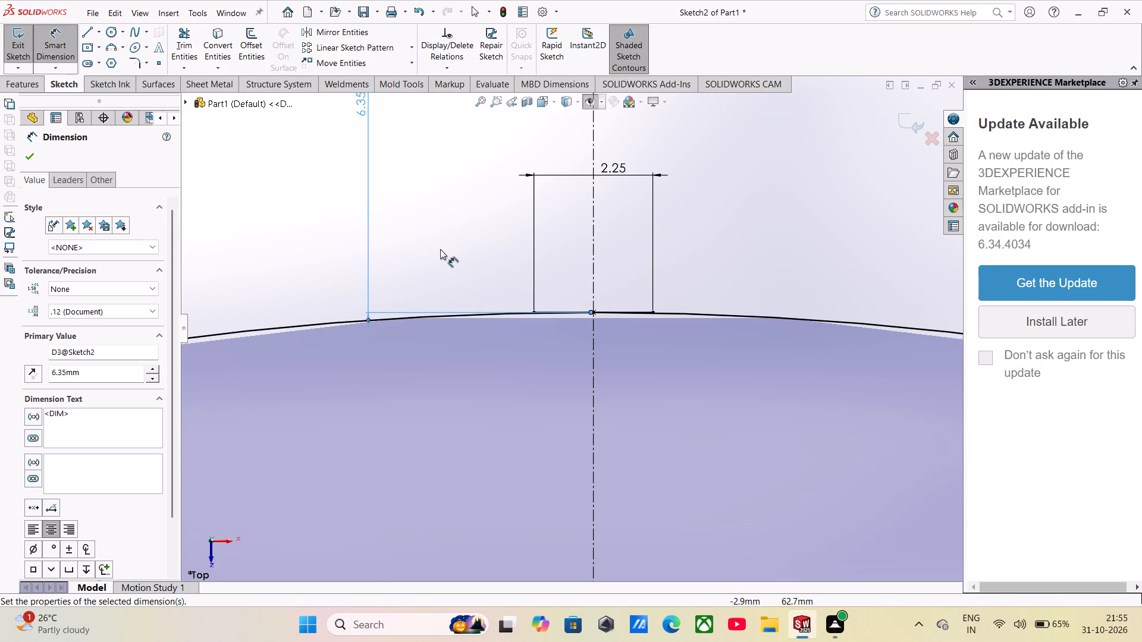
Sketch a horizontal construction midpoint line centred on the top end of the 6.35 mm construction line, with a length of 8.90 mm.
scroll(440, 249, "up", 4)
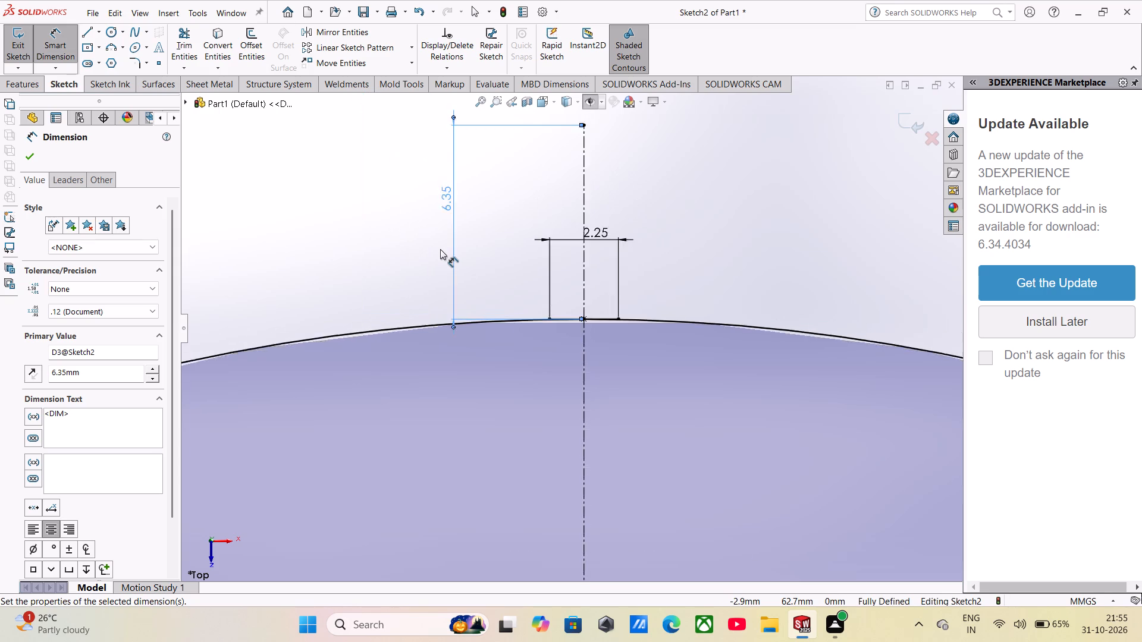
scroll(440, 249, "up", 2)
scroll(504, 203, "down", 3)
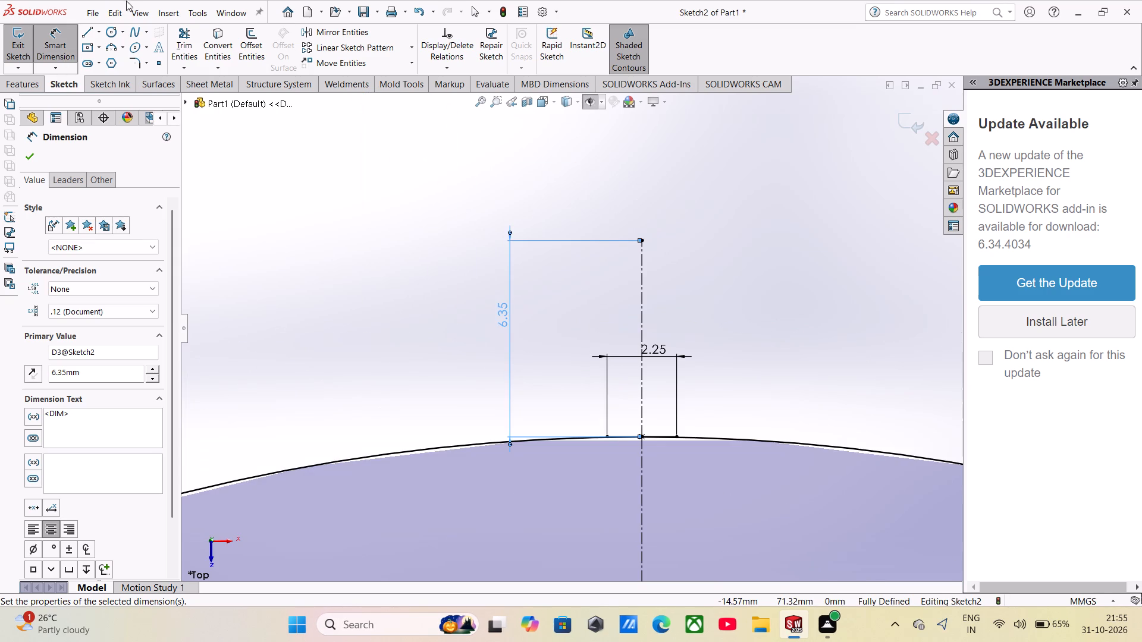
left_click(96, 31)
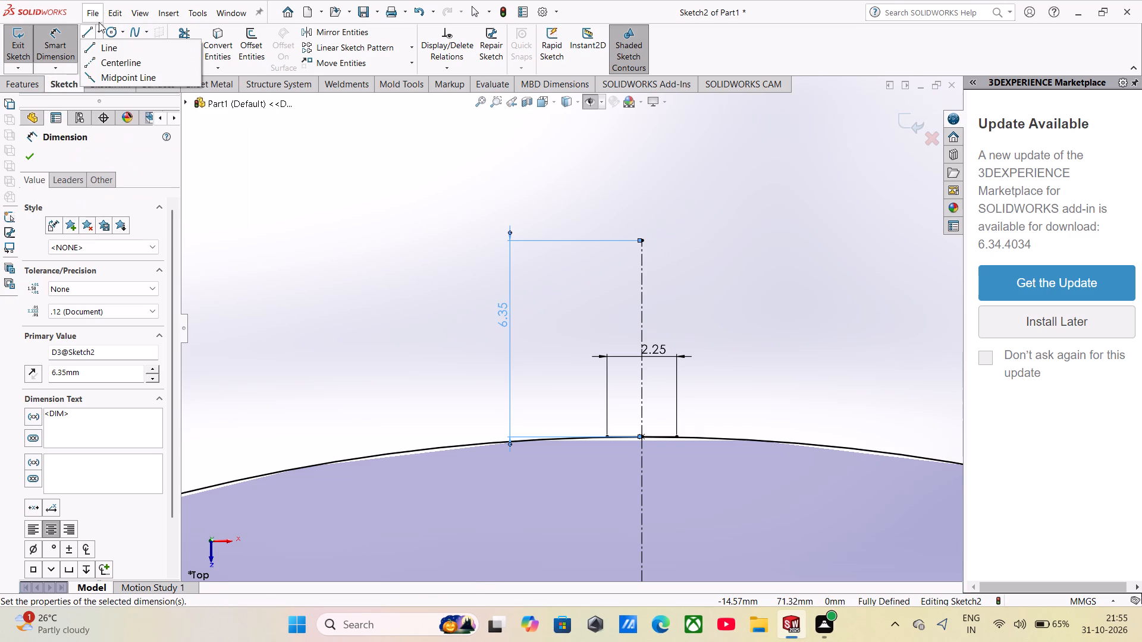
left_click(92, 71)
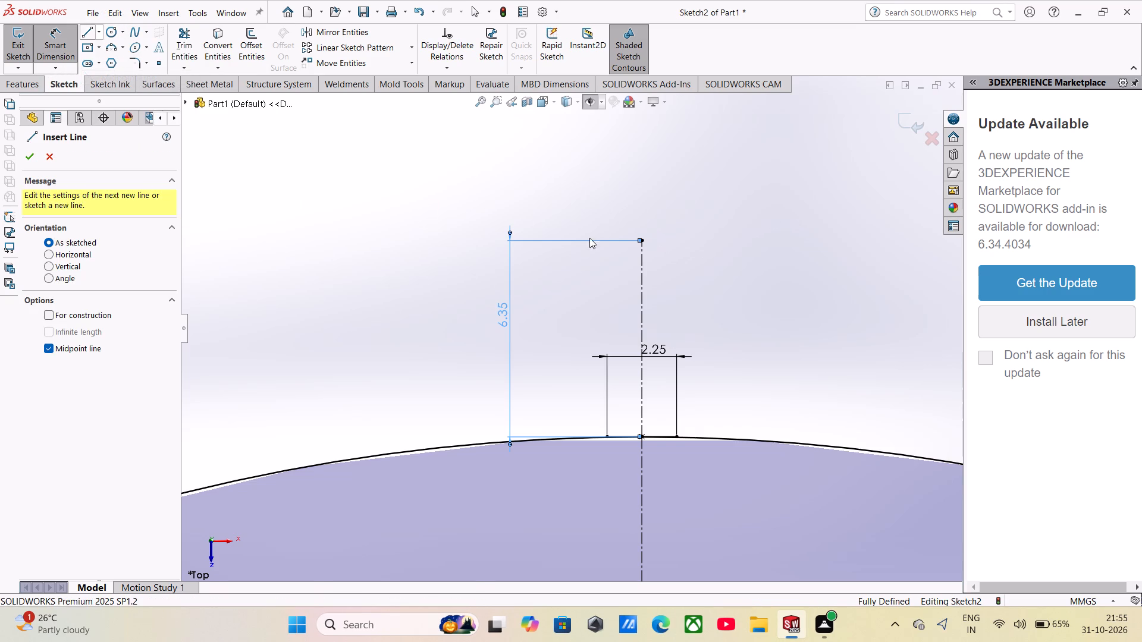
left_click(94, 316)
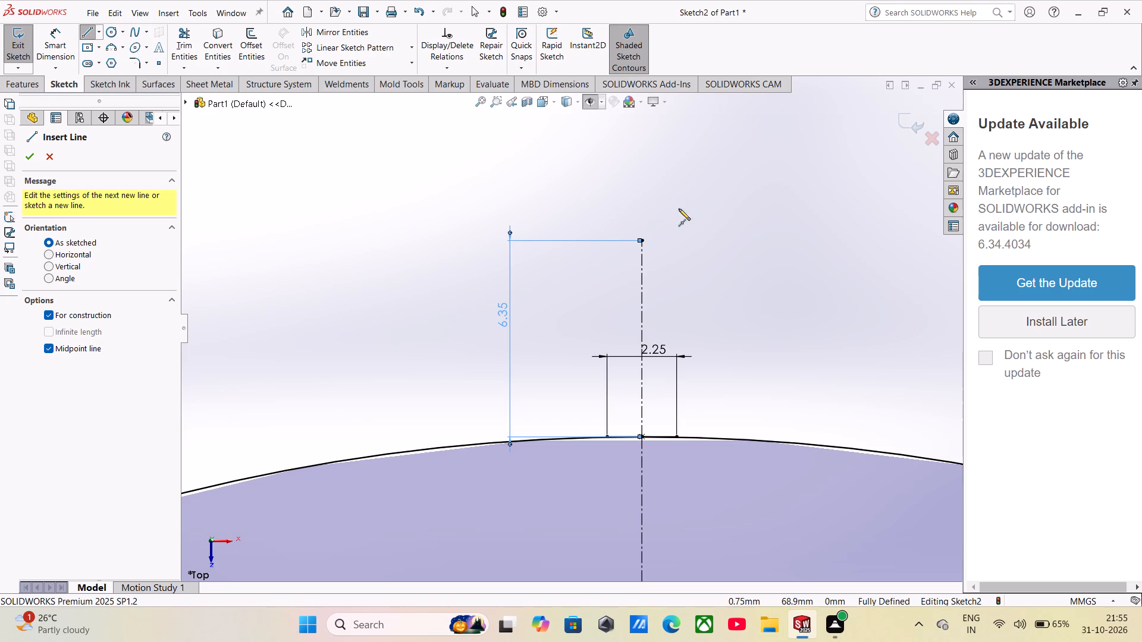
left_click(641, 239)
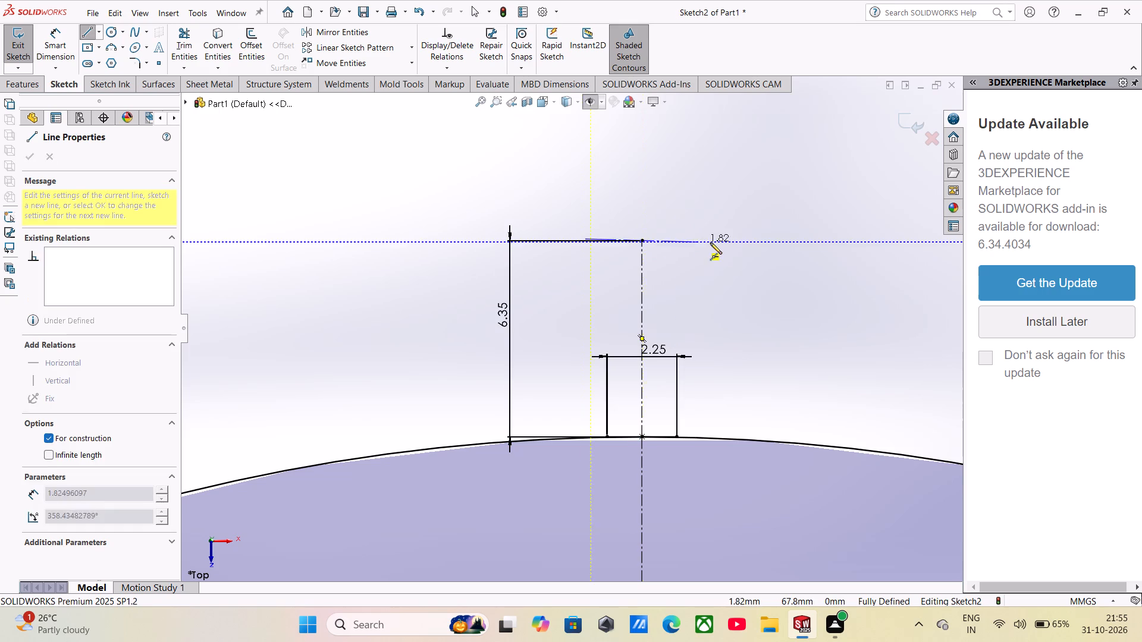
left_click(721, 241)
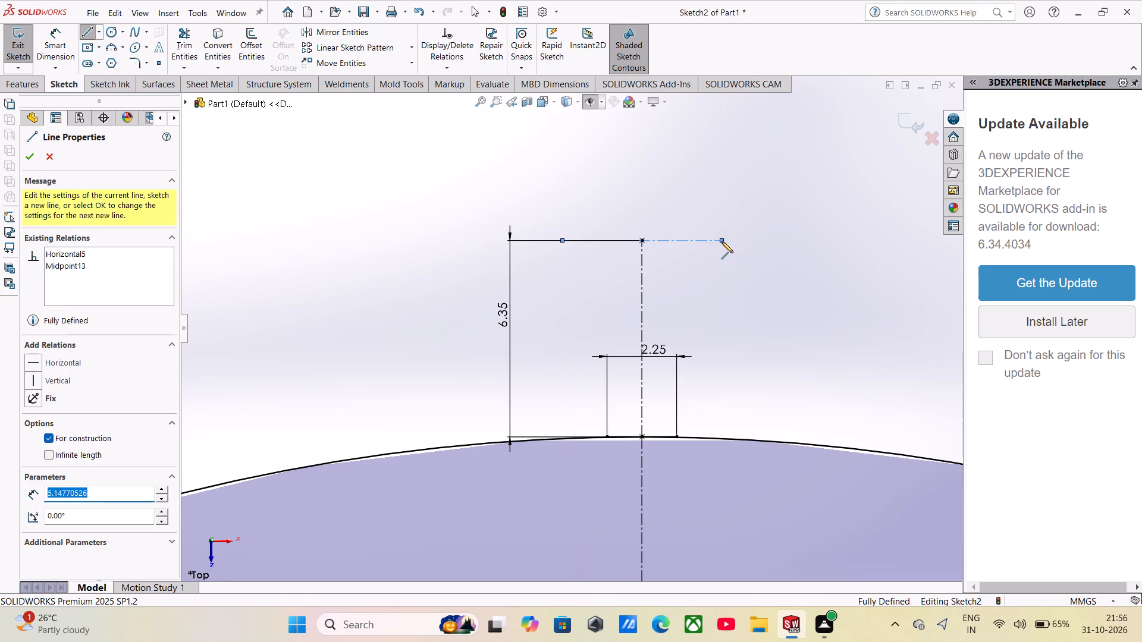
type("8.90")
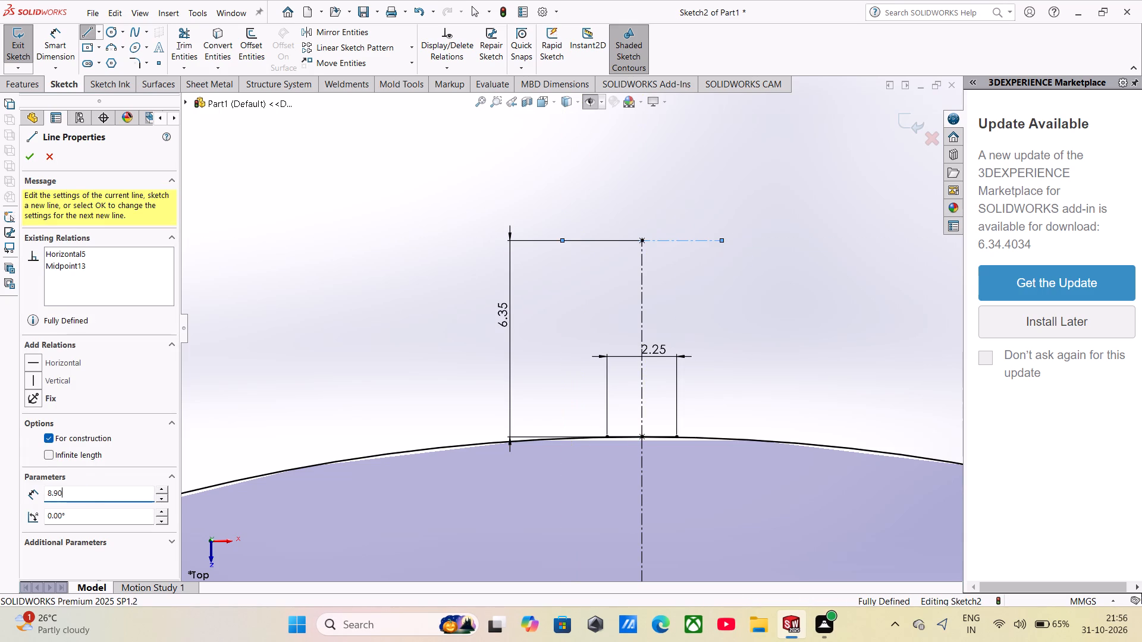
key("Return")
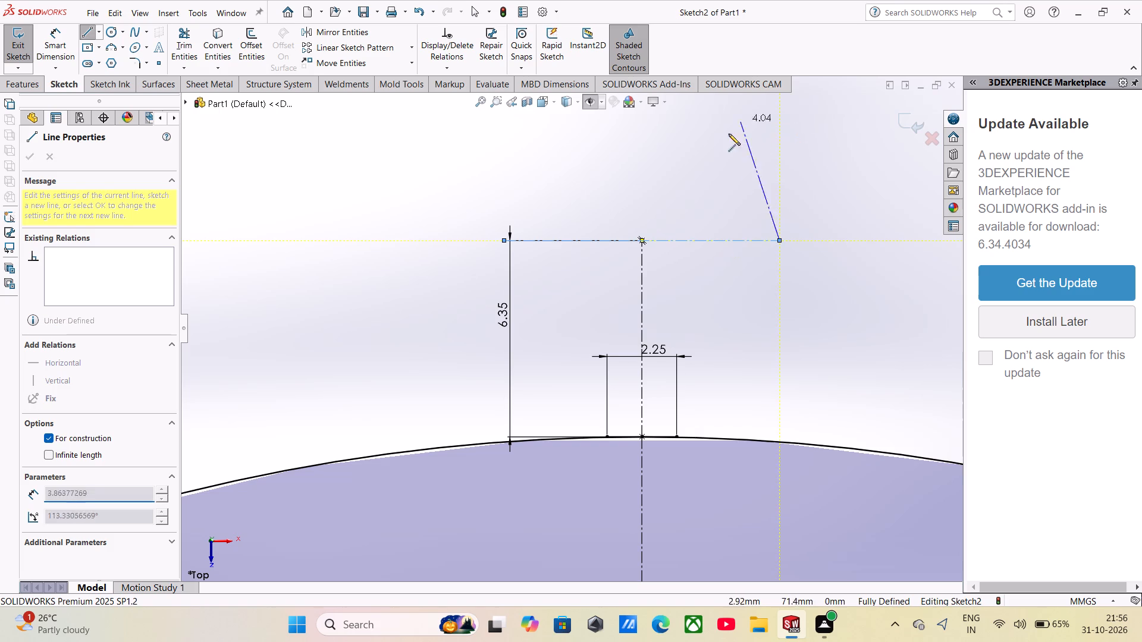
key("Escape")
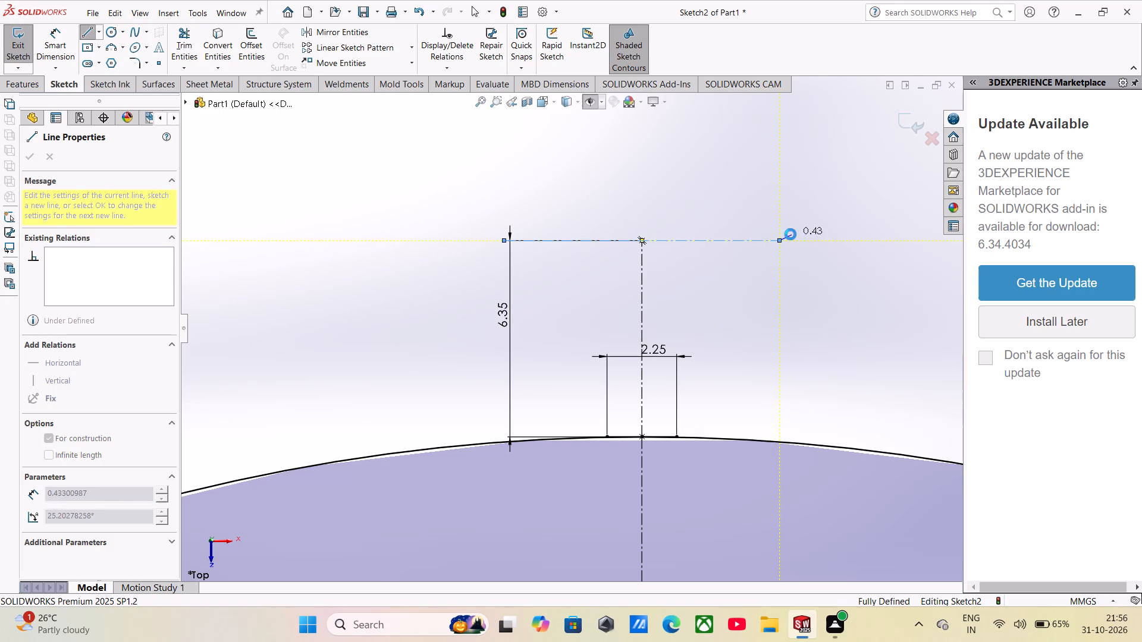
Sketch a horizontal line outward from the right end of the 8.90 mm construction line and set its length to 1.00 mm.
scroll(736, 231, "down", 2)
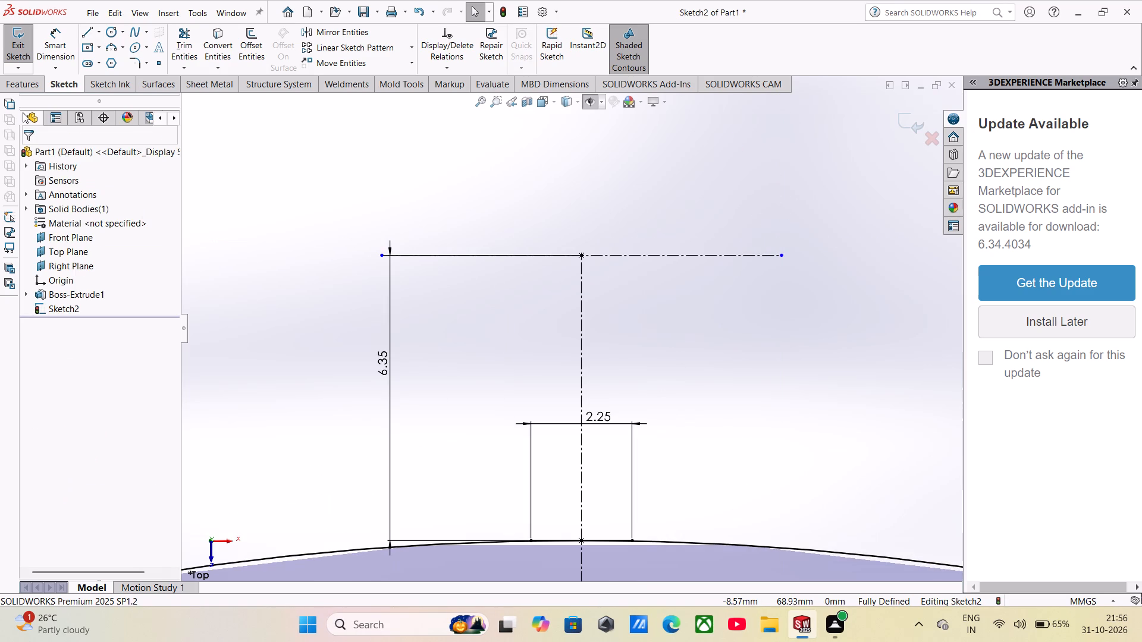
left_click(83, 36)
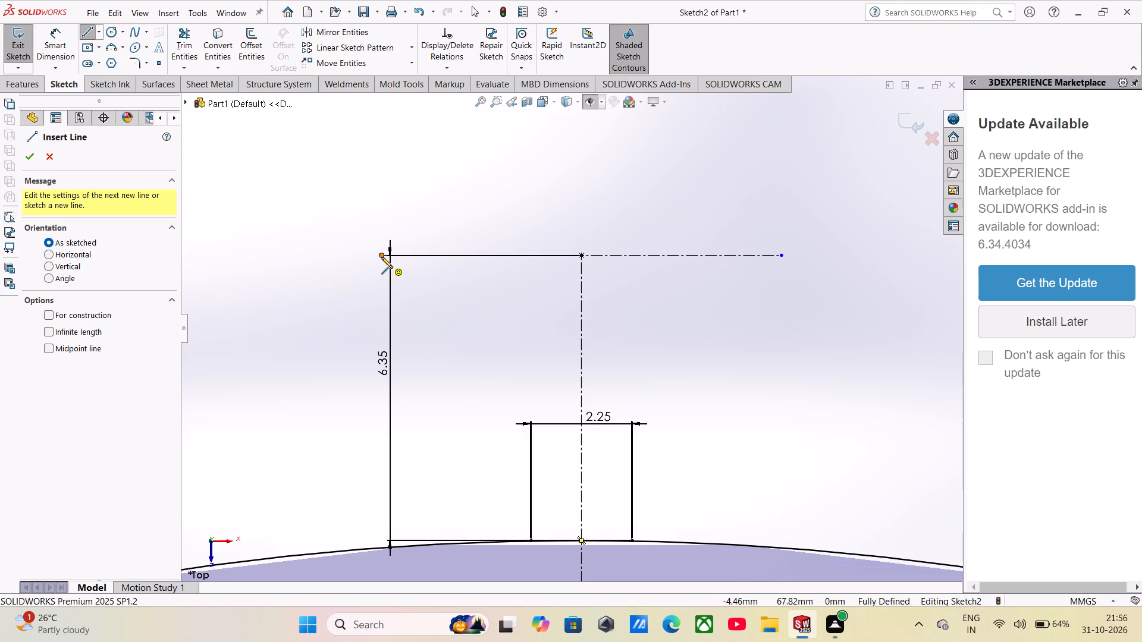
left_click(783, 257)
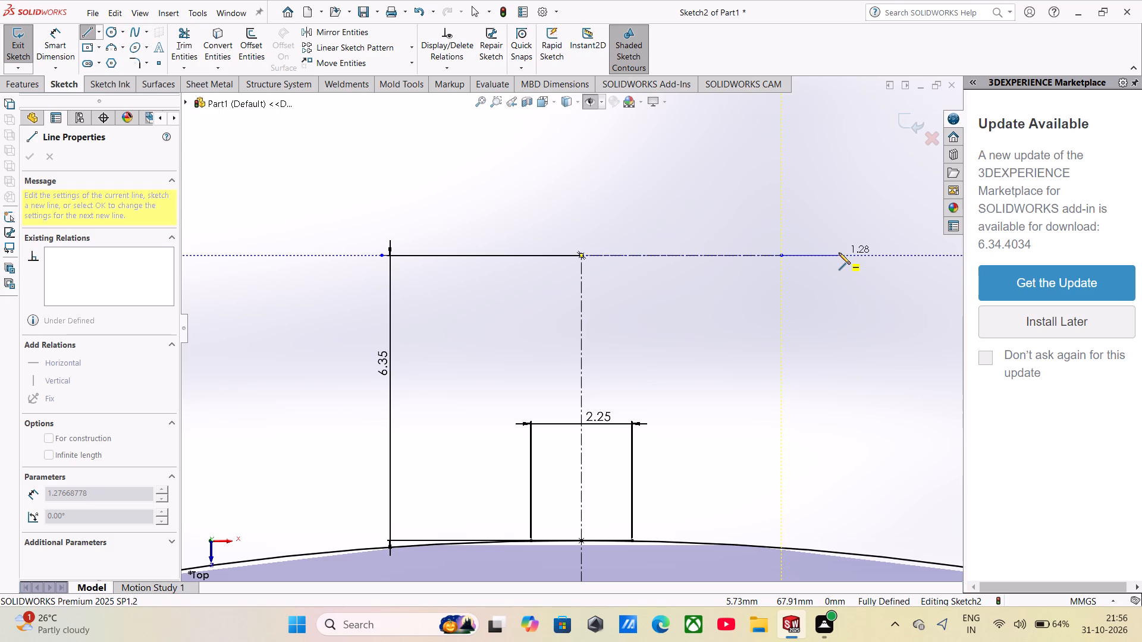
left_click(837, 254)
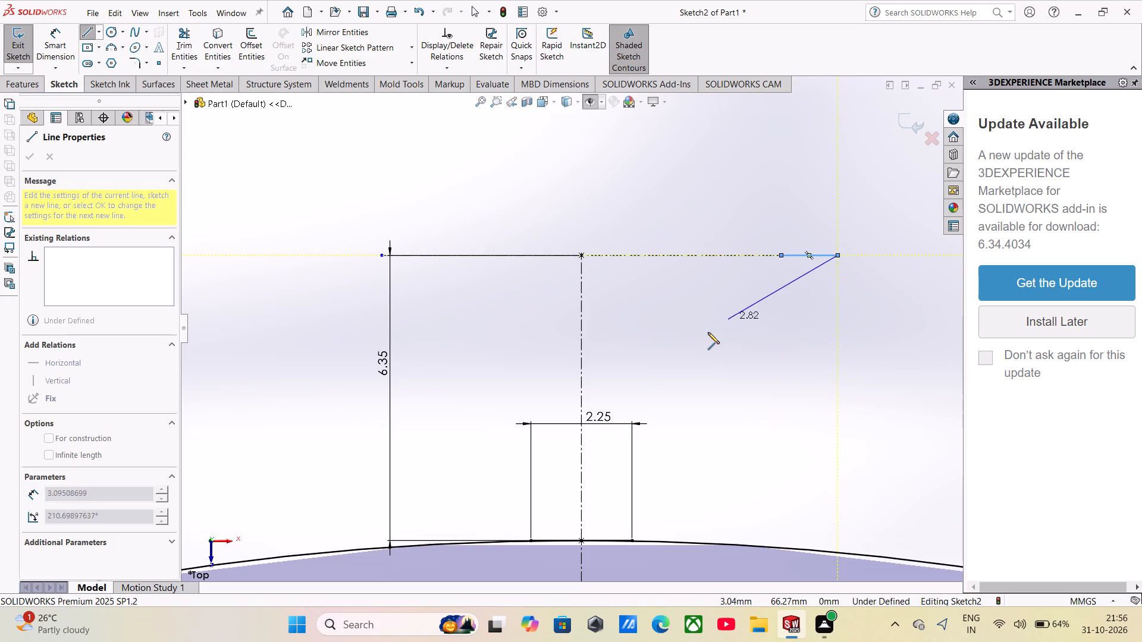
key("Escape")
left_click(795, 258)
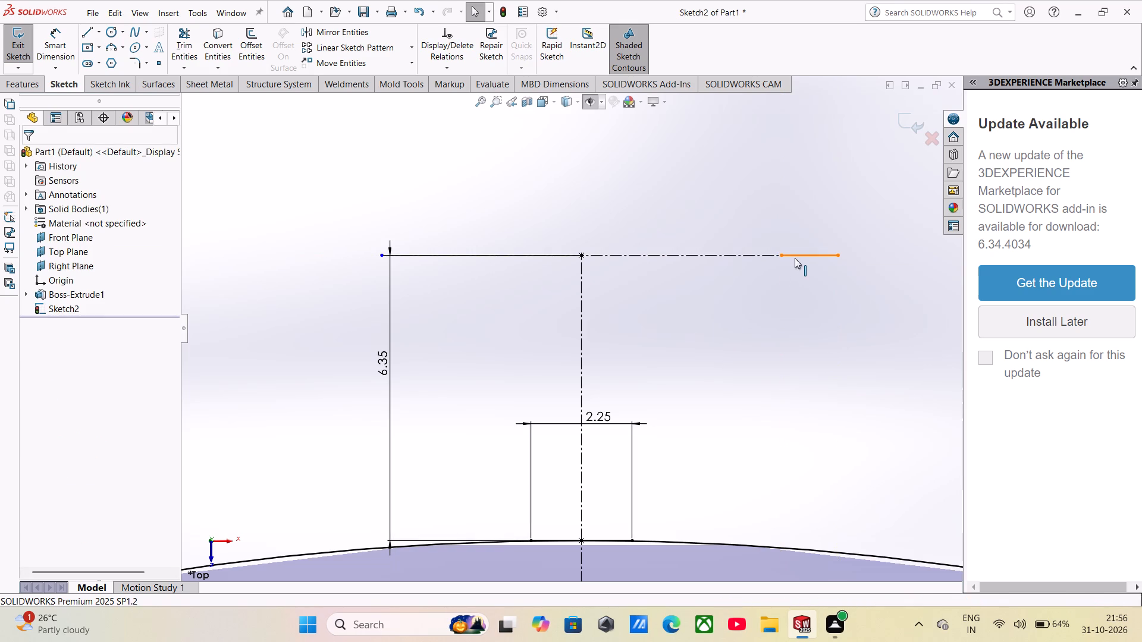
key("1")
key("Return")
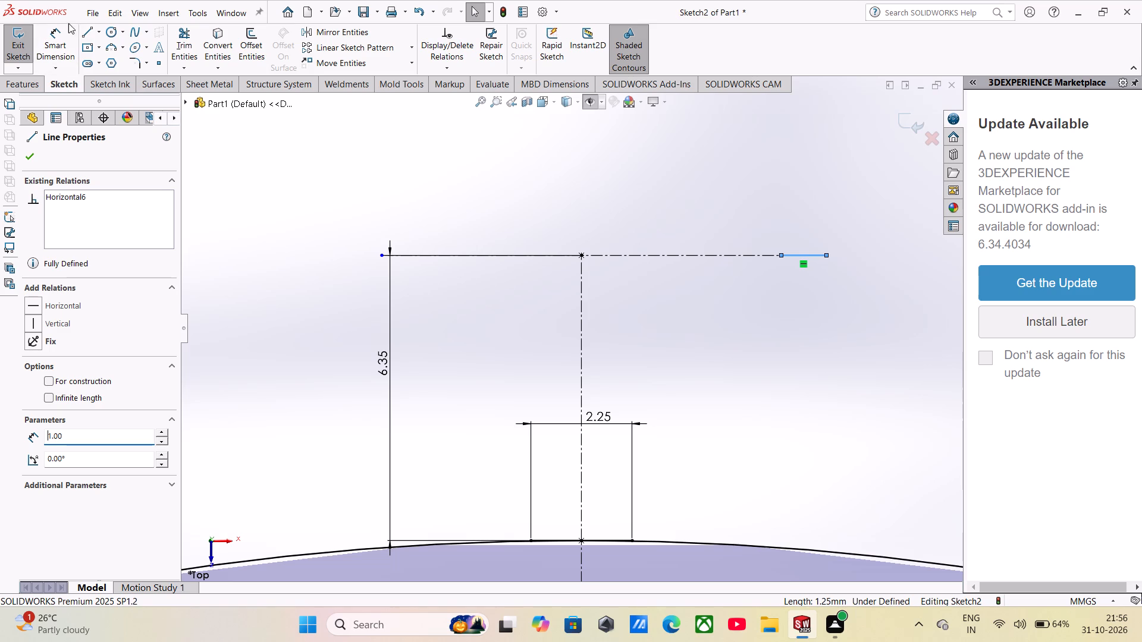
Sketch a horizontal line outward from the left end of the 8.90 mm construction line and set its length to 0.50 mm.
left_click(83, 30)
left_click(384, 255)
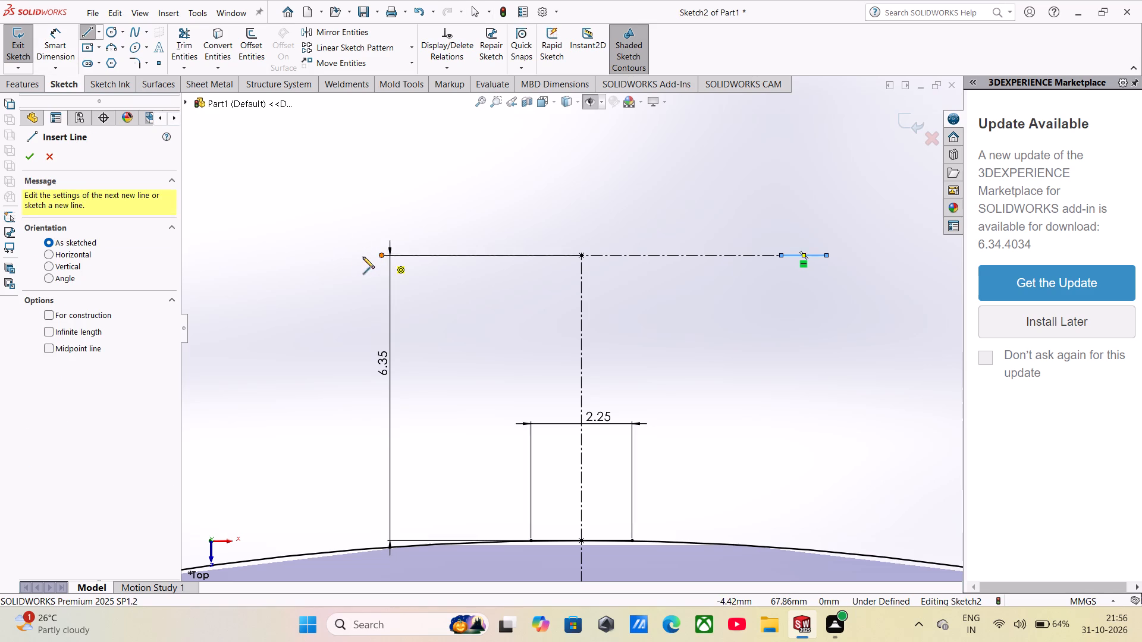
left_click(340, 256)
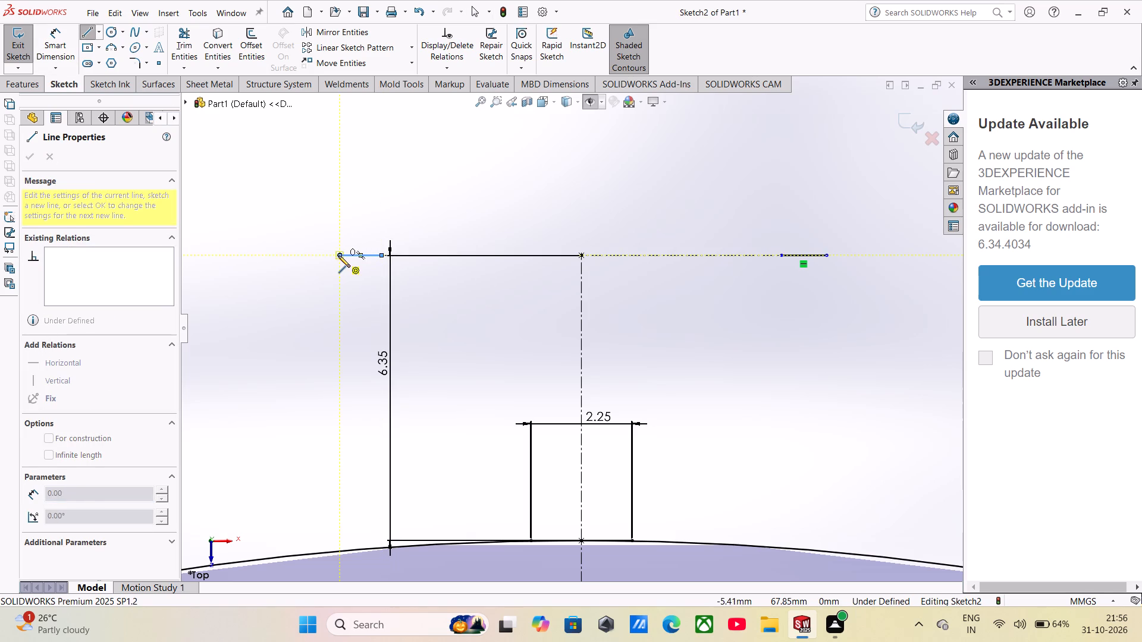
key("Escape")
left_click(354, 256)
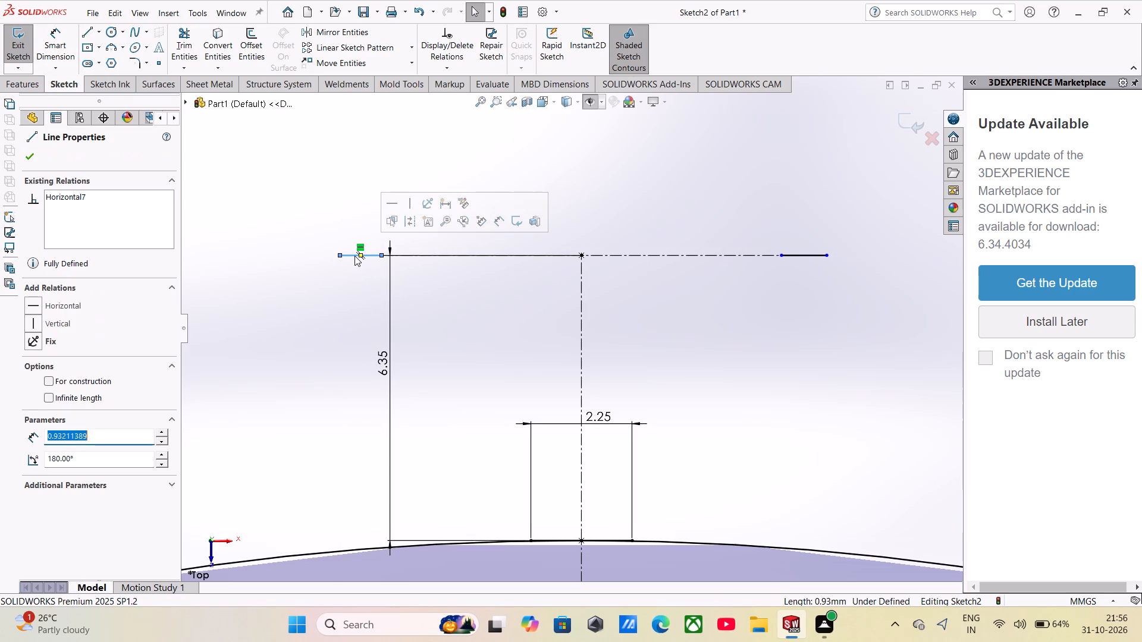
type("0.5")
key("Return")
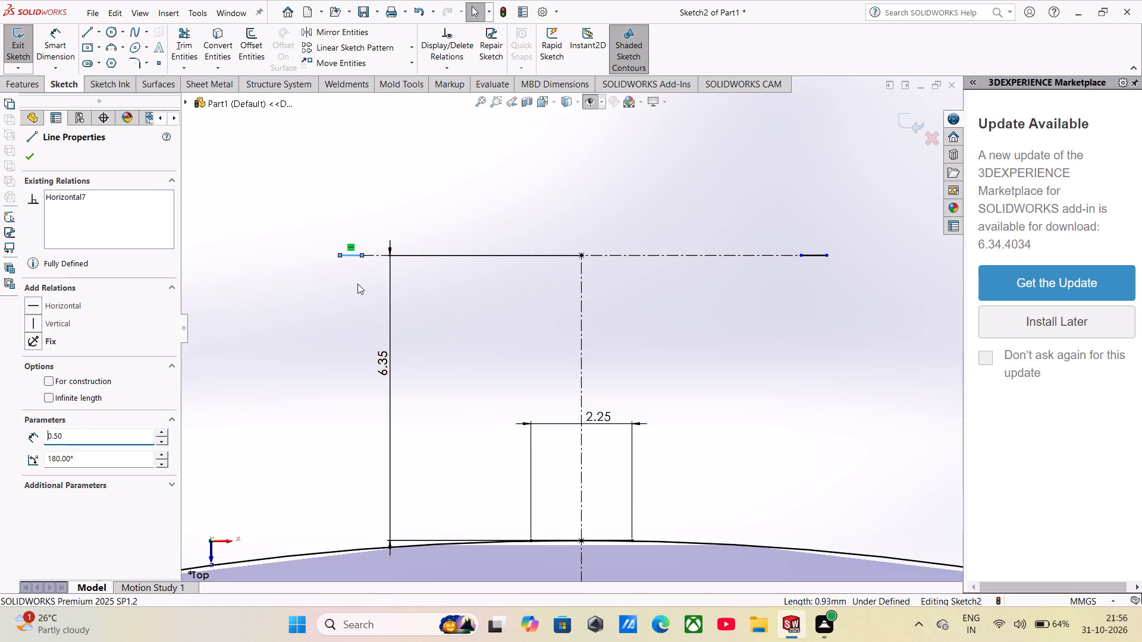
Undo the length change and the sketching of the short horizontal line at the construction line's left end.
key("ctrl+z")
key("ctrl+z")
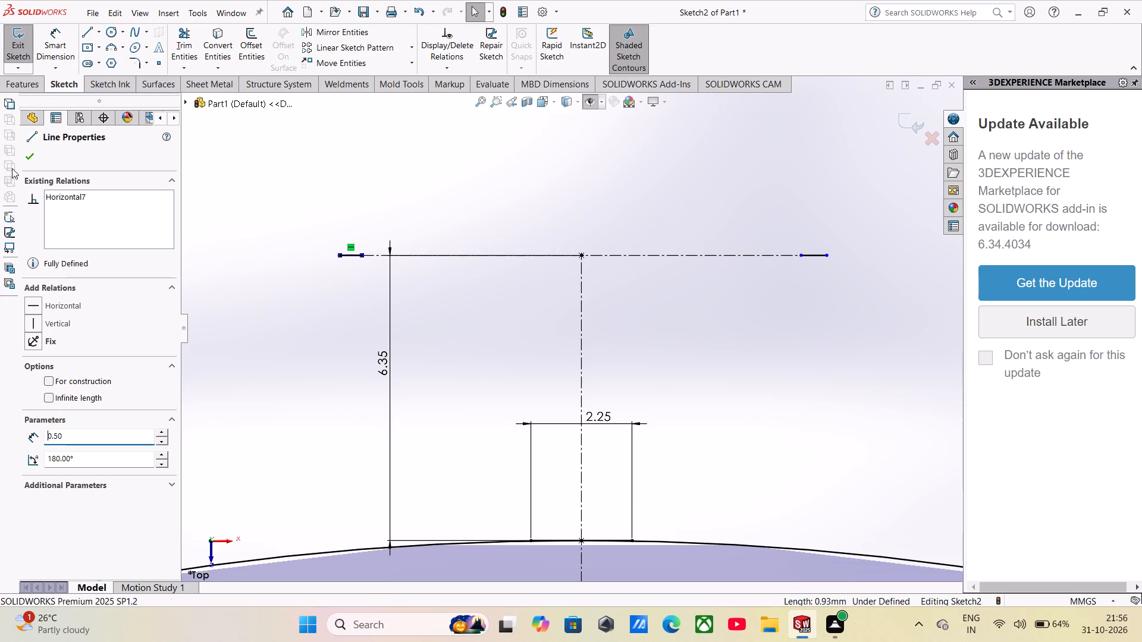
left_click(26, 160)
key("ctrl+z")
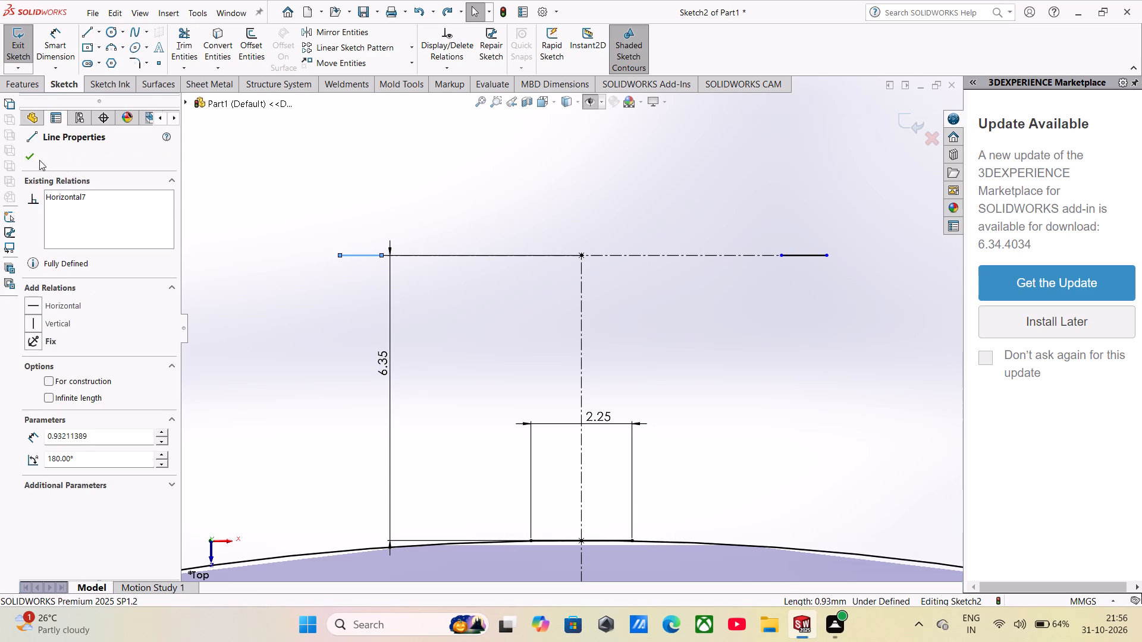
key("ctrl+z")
Sketch a horizontal line about 0.45 mm long outward from the left end of the 8.90 mm construction line.
scroll(371, 288, "down", 3)
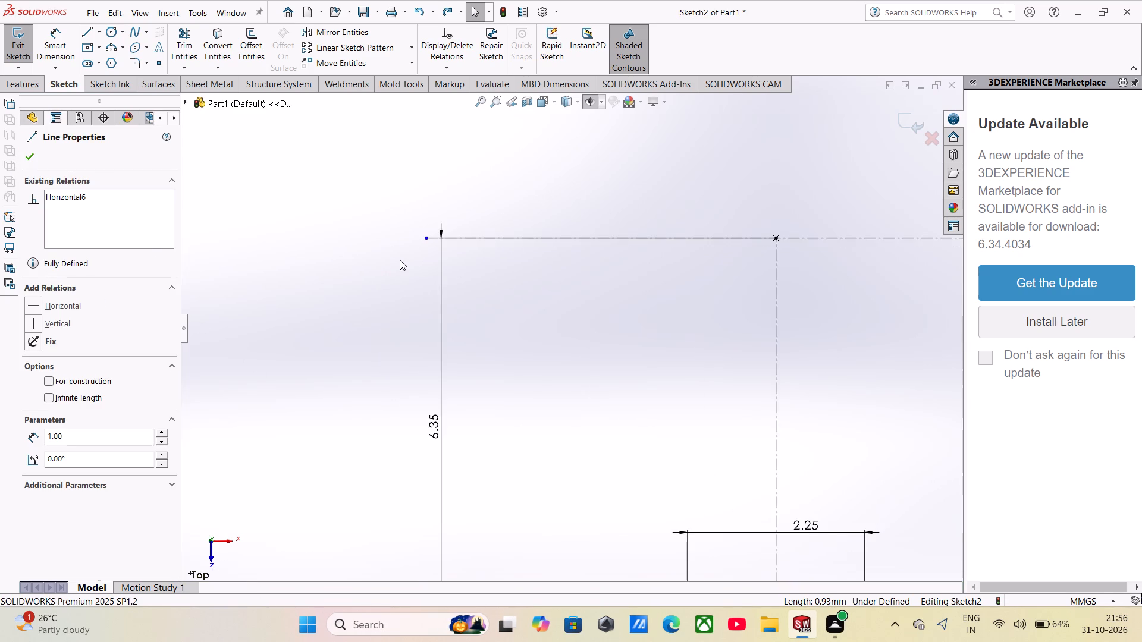
left_click(83, 32)
left_click(426, 238)
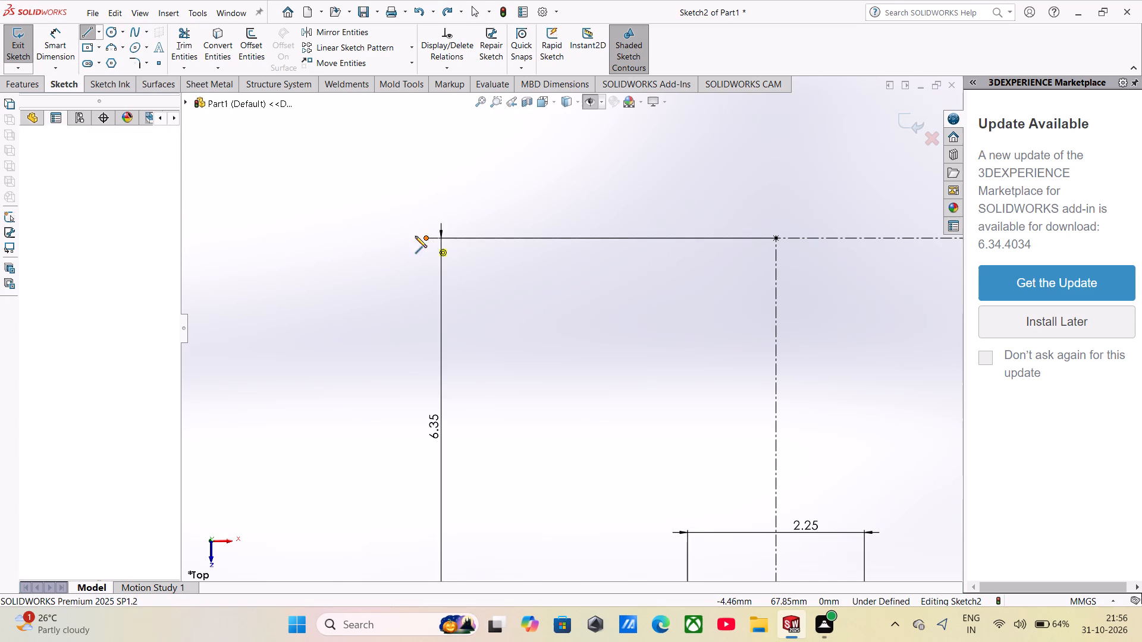
left_click(391, 237)
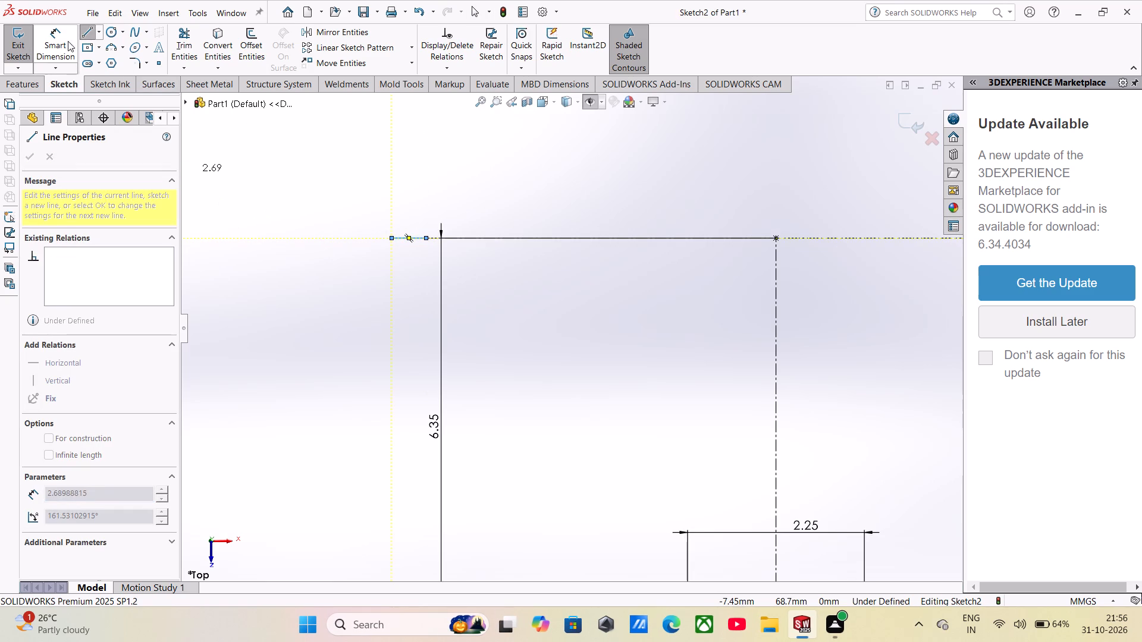
Dimension the short left horizontal line between its two endpoints and set its length to 0.50 mm.
left_click(60, 30)
left_click(390, 239)
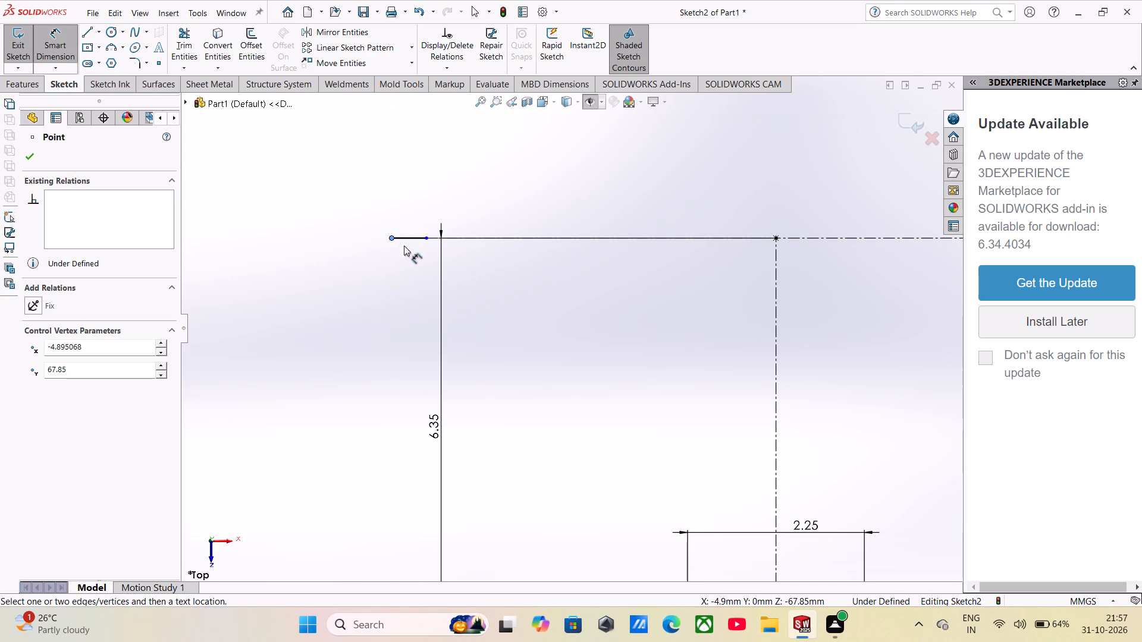
left_click(426, 240)
left_click(413, 188)
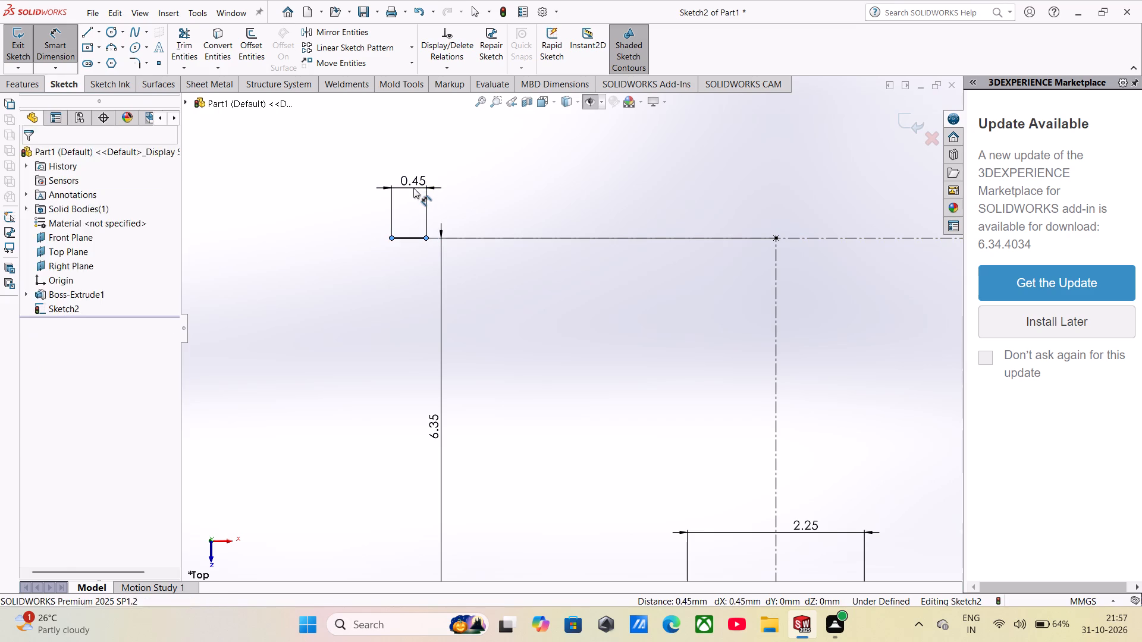
type("0.5")
key("Return")
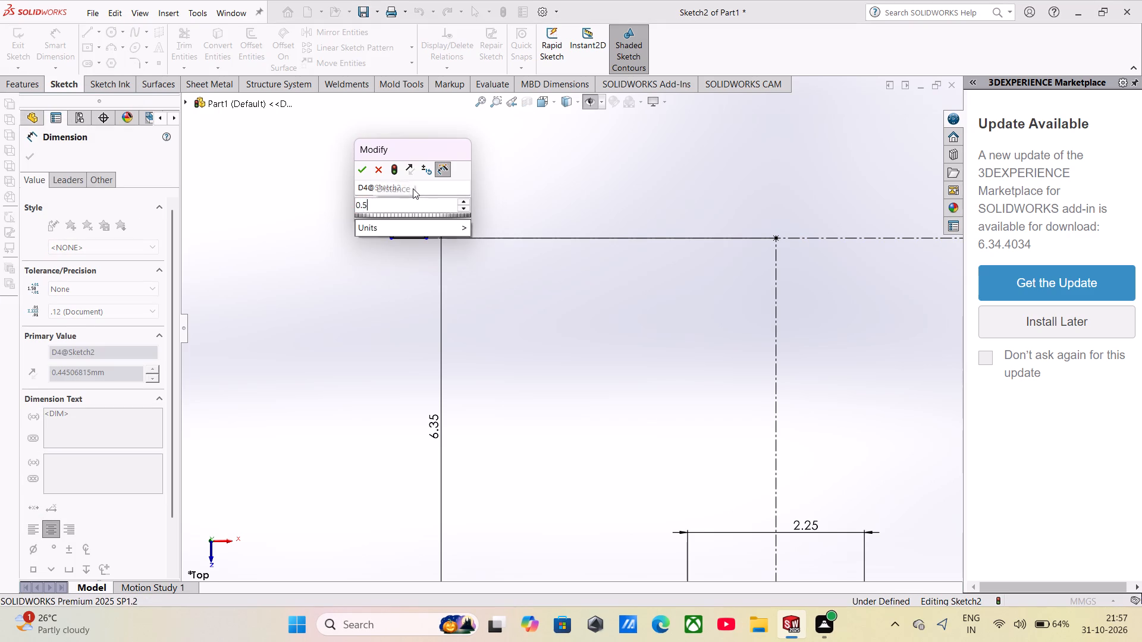
Dimension the short horizontal line at the construction line's right end and set its length to 0.50 mm.
scroll(435, 239, "down", 6)
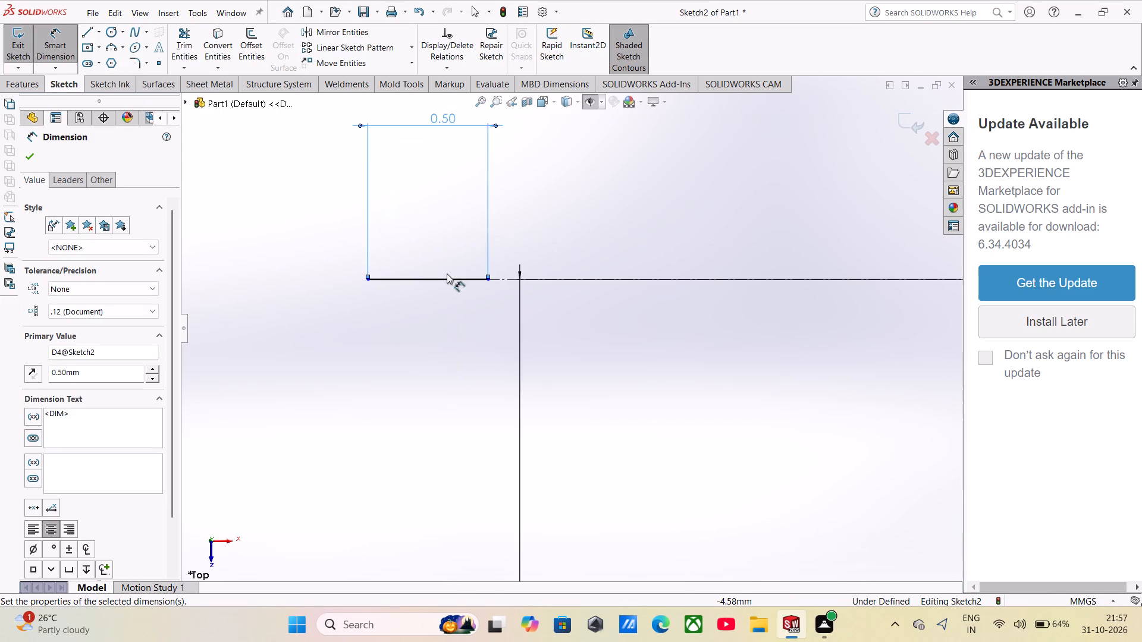
scroll(453, 285, "down", 4)
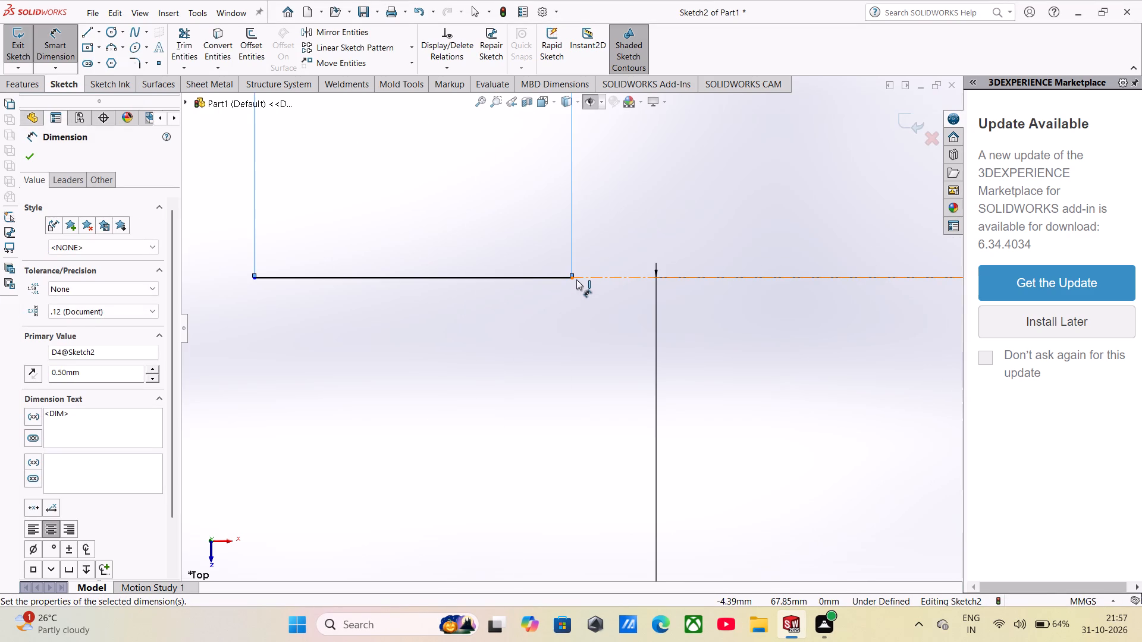
scroll(575, 281, "up", 18)
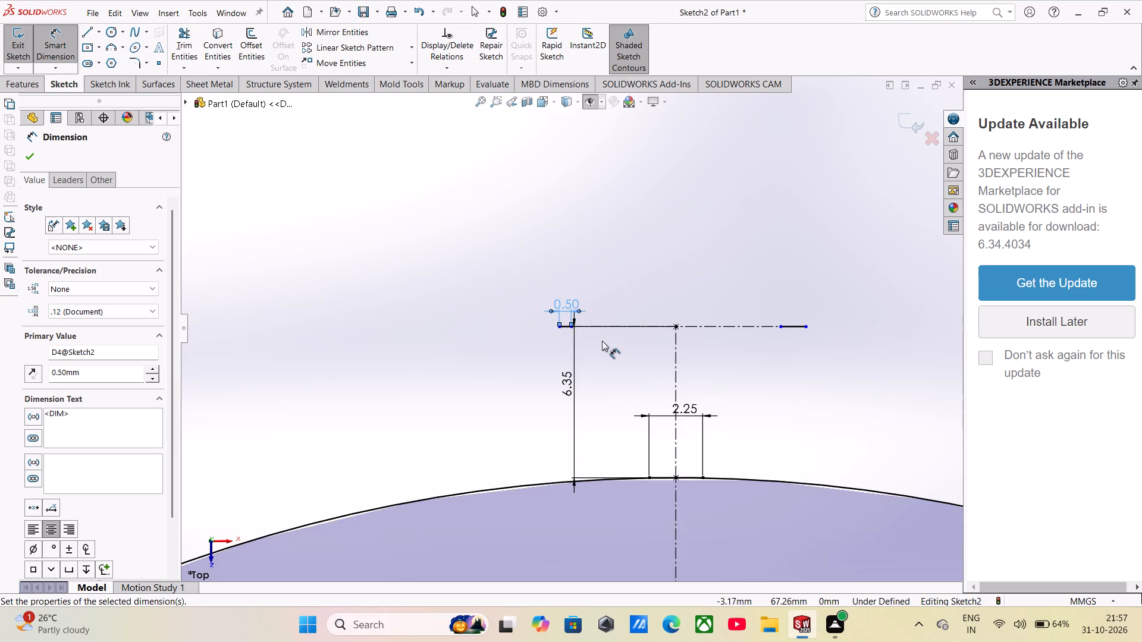
scroll(745, 342, "down", 4)
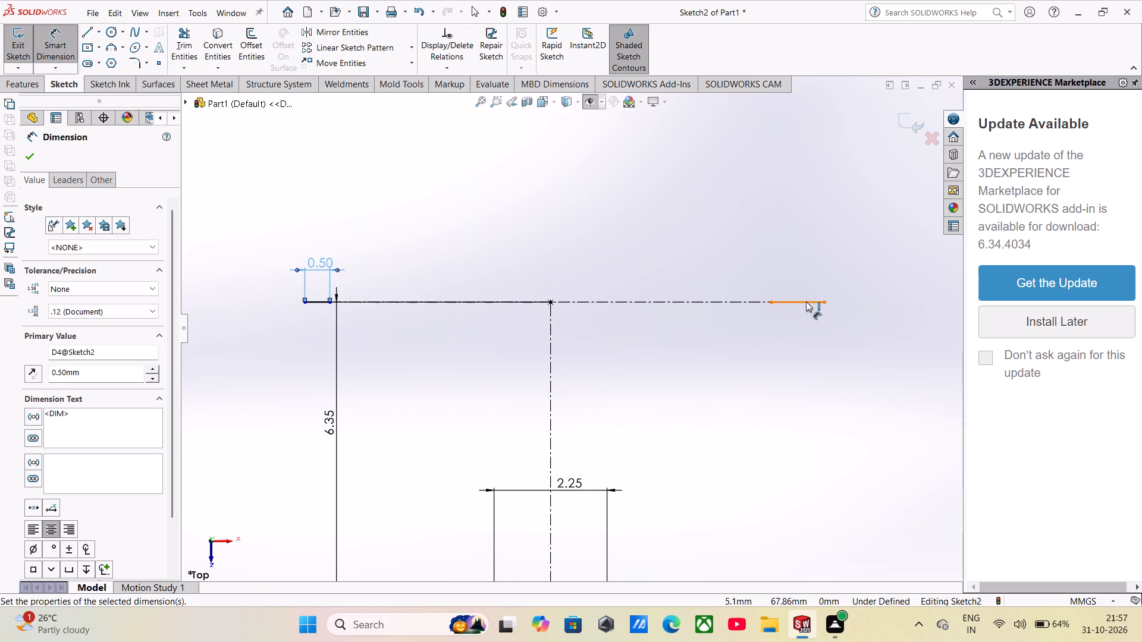
left_click(805, 301)
left_click(799, 344)
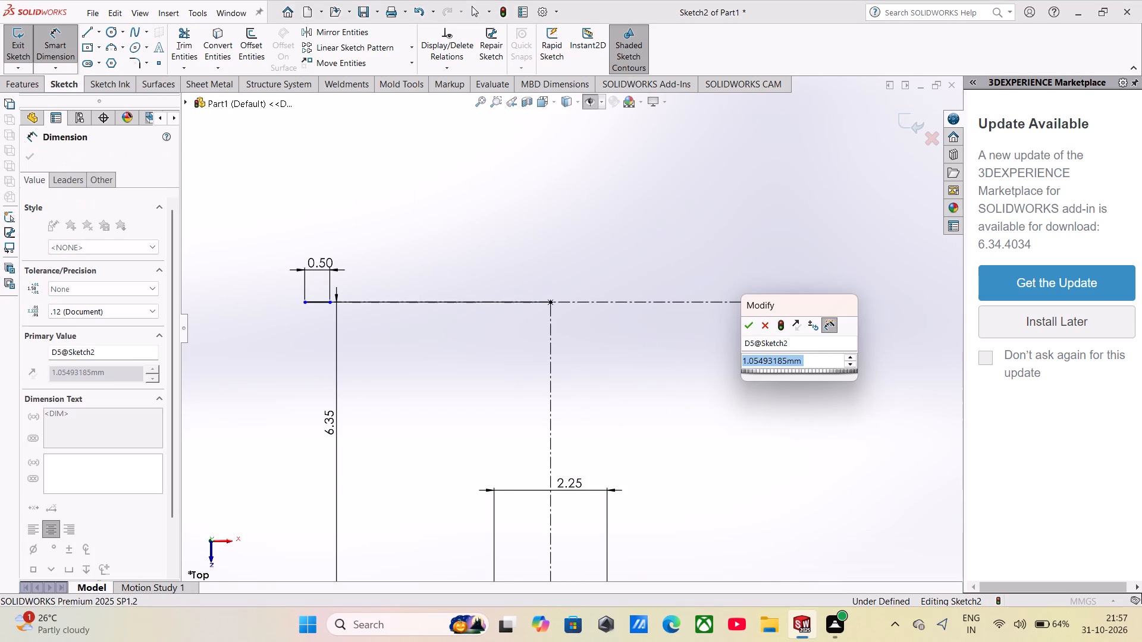
type("0.5")
key("Return")
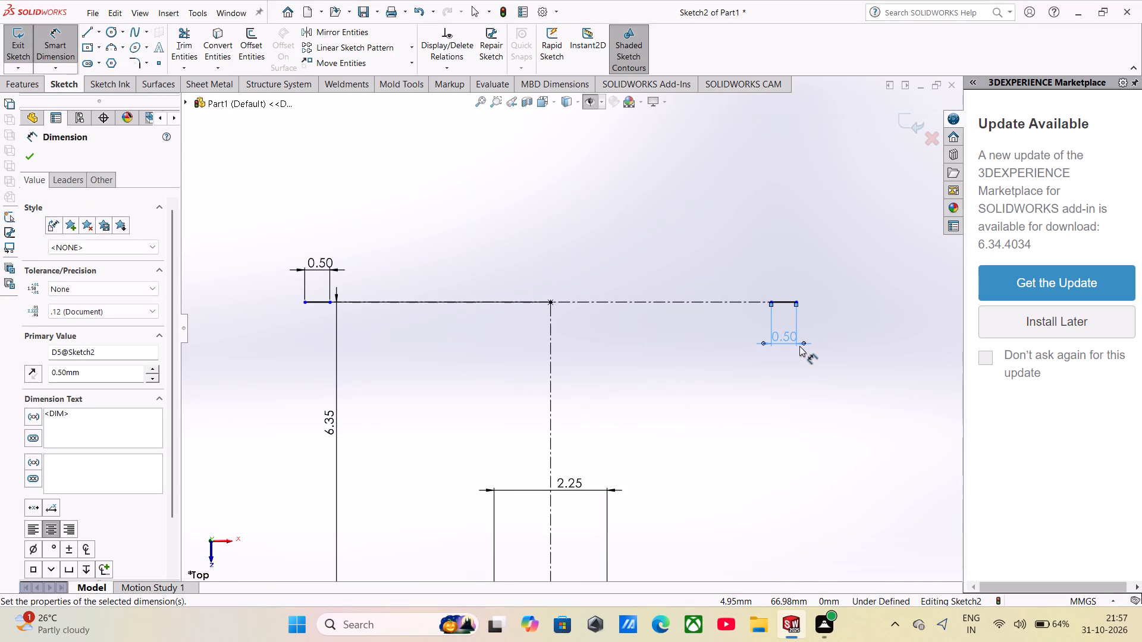
scroll(430, 340, "up", 1)
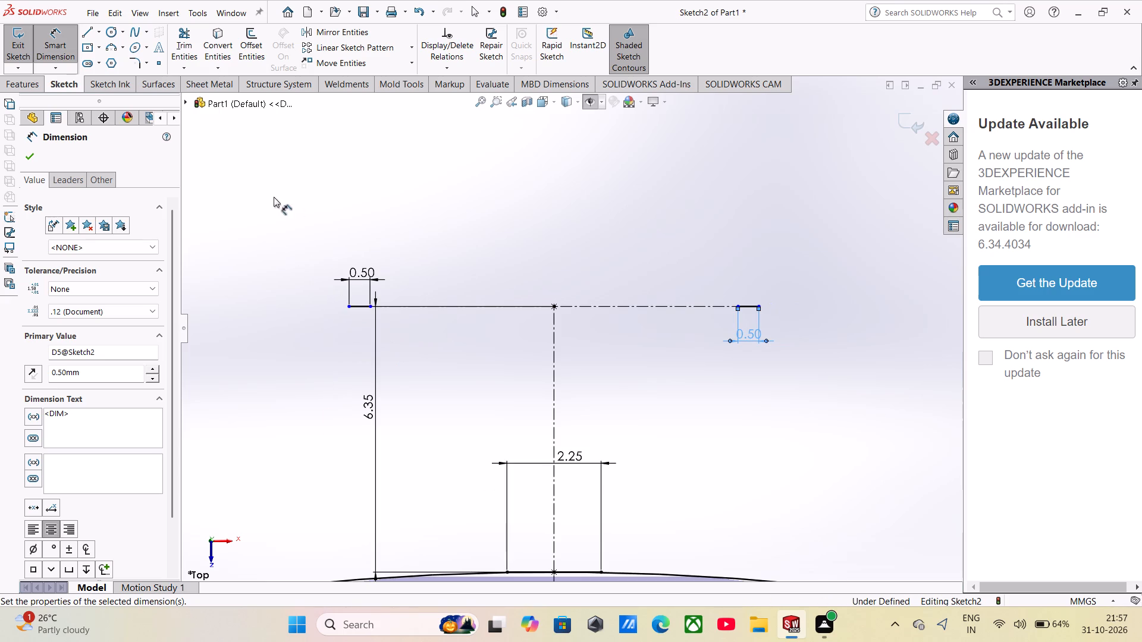
left_click(34, 150)
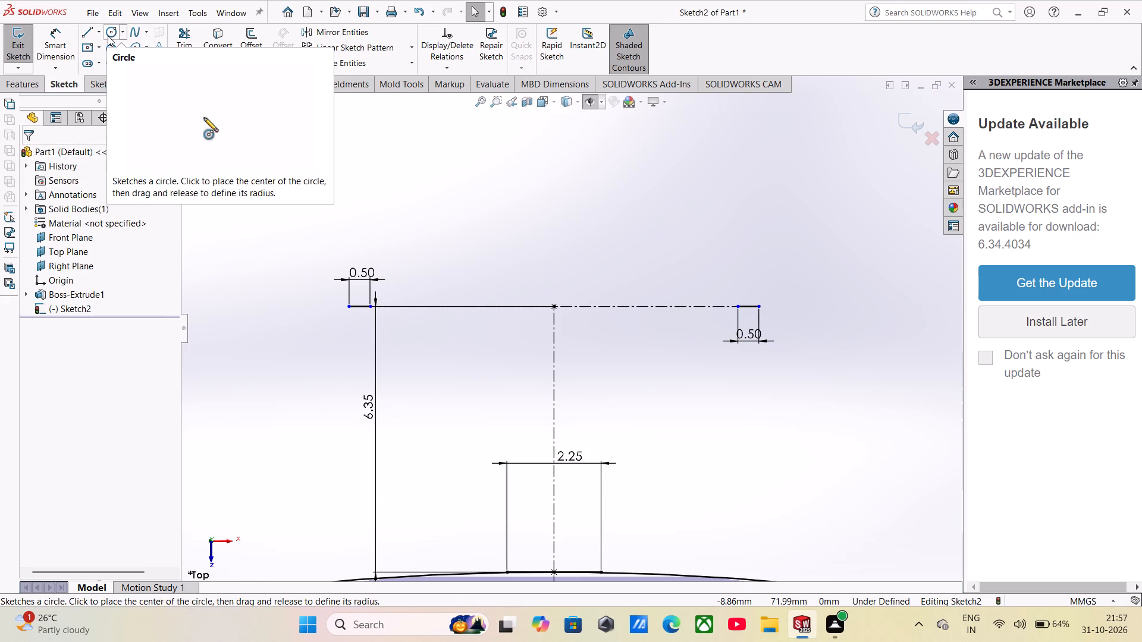
Sketch a 3 Point Arc of about 19.53 mm radius from the 2.25 mm line's left end to the left 0.50 mm line's inner end.
left_click(126, 46)
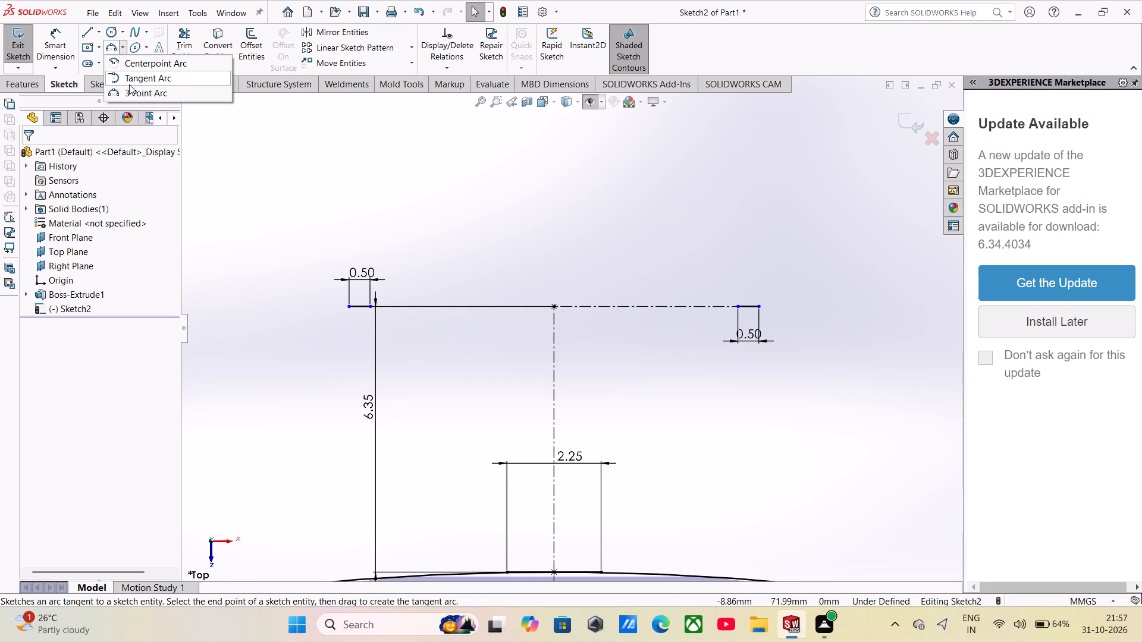
left_click(130, 89)
scroll(486, 552, "up", 2)
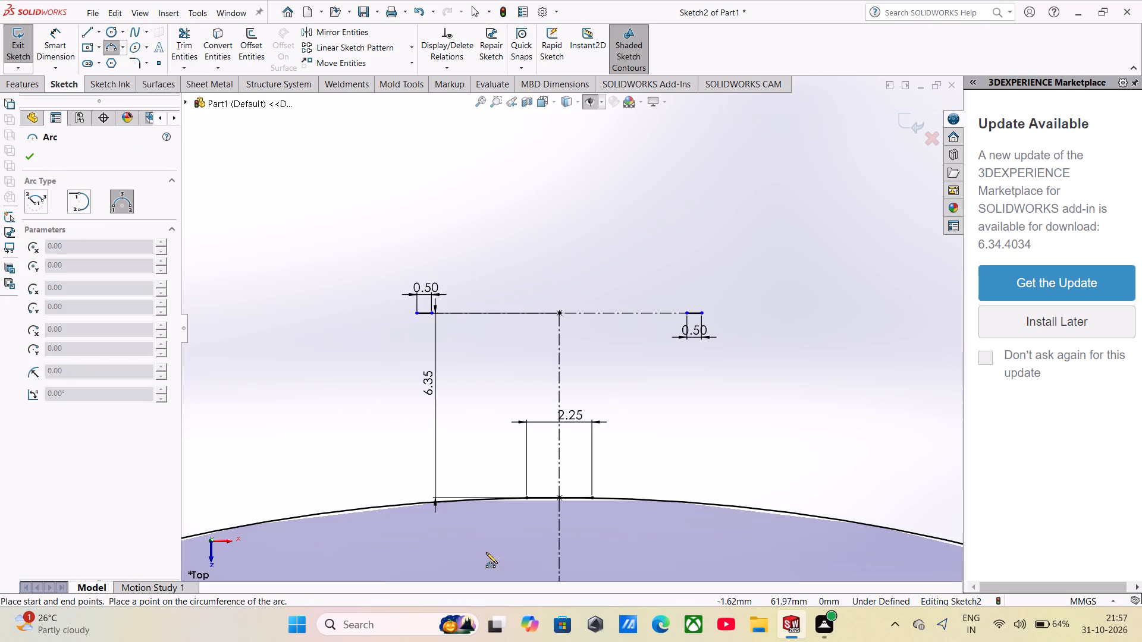
scroll(531, 507, "down", 4)
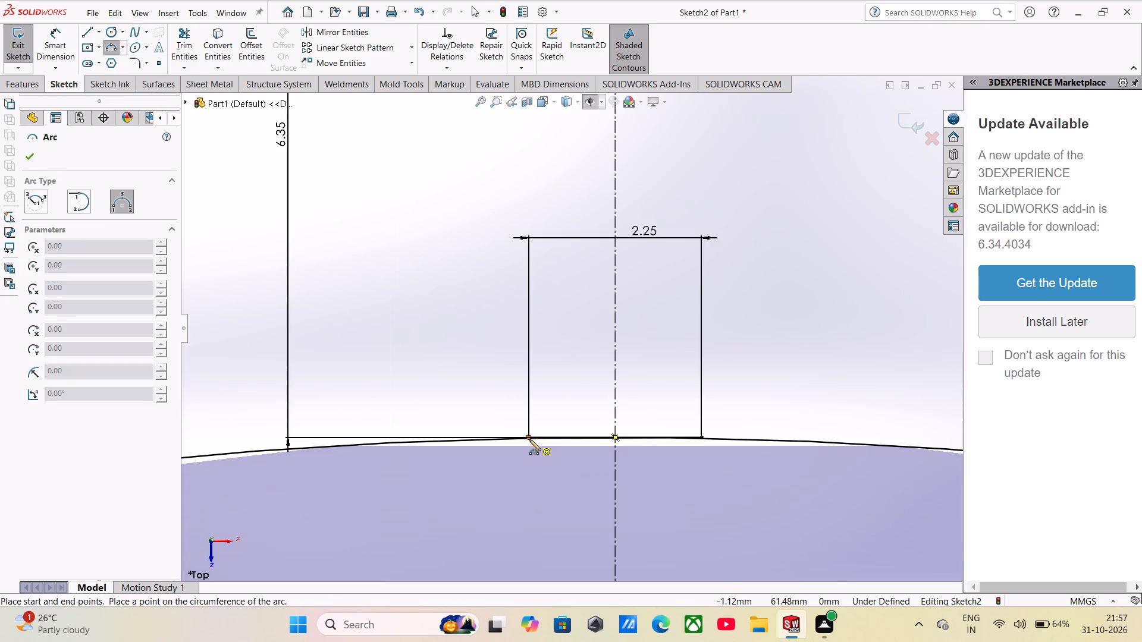
left_click(529, 439)
scroll(488, 307, "up", 6)
scroll(476, 204, "down", 4)
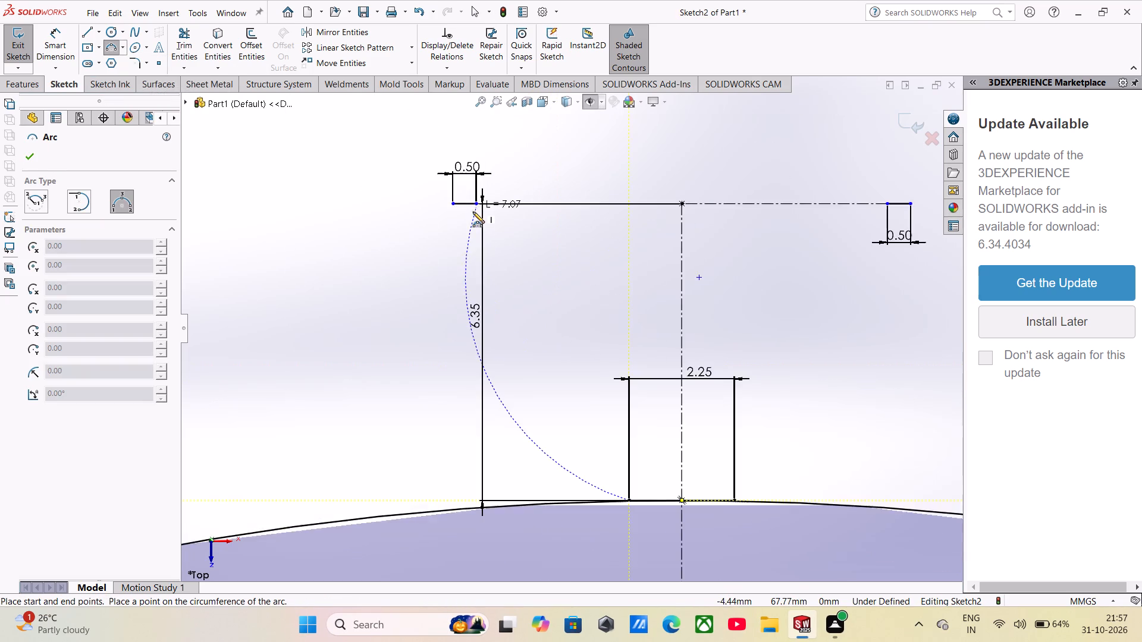
scroll(473, 212, "down", 2)
left_click(503, 216)
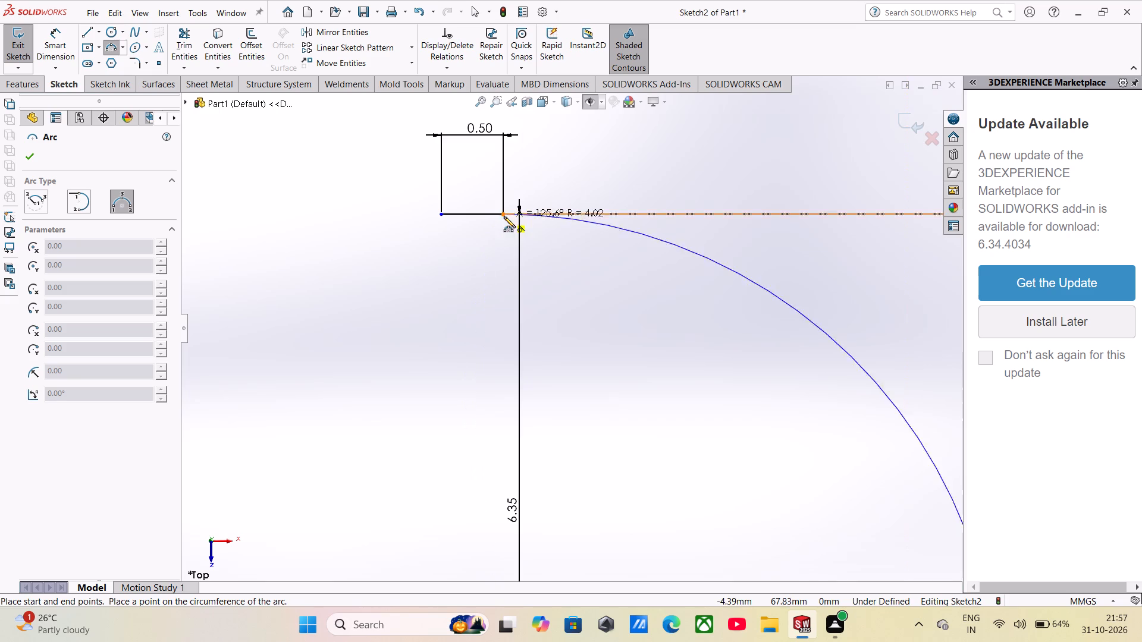
scroll(504, 296, "up", 3)
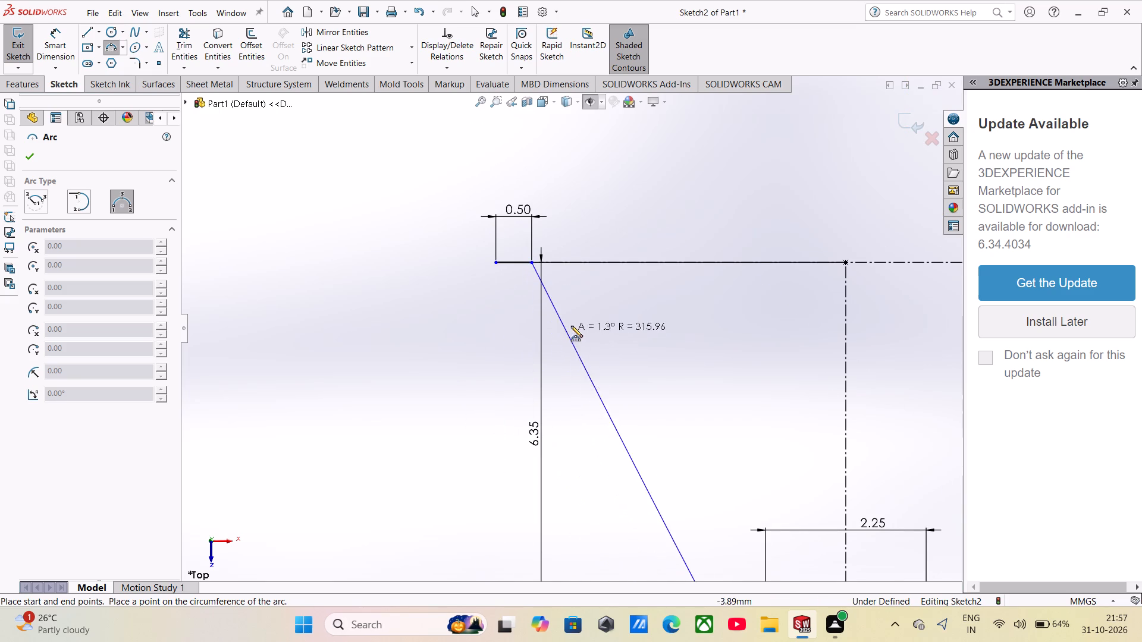
left_click(575, 322)
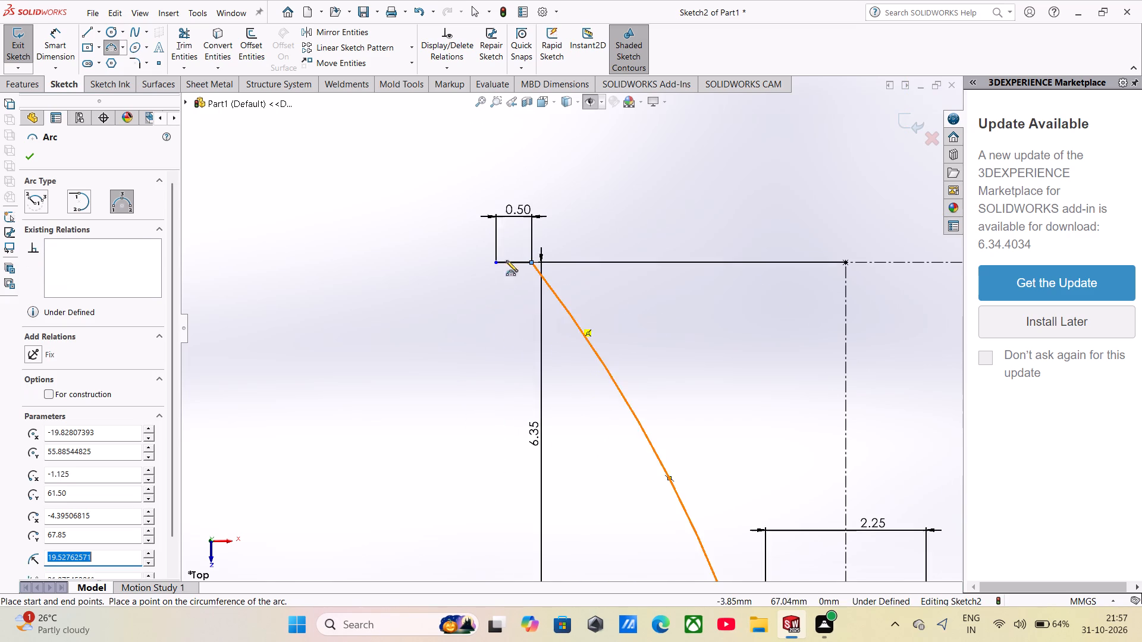
Dimension the radius of the left flank arc and set it to 32 mm.
left_click(70, 36)
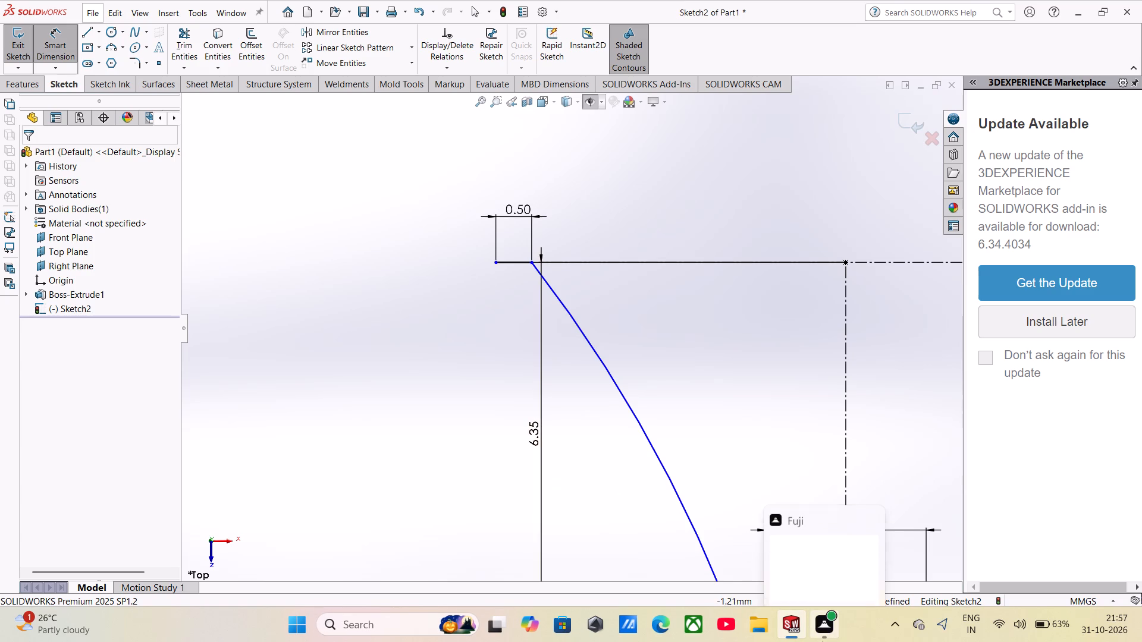
left_click(636, 416)
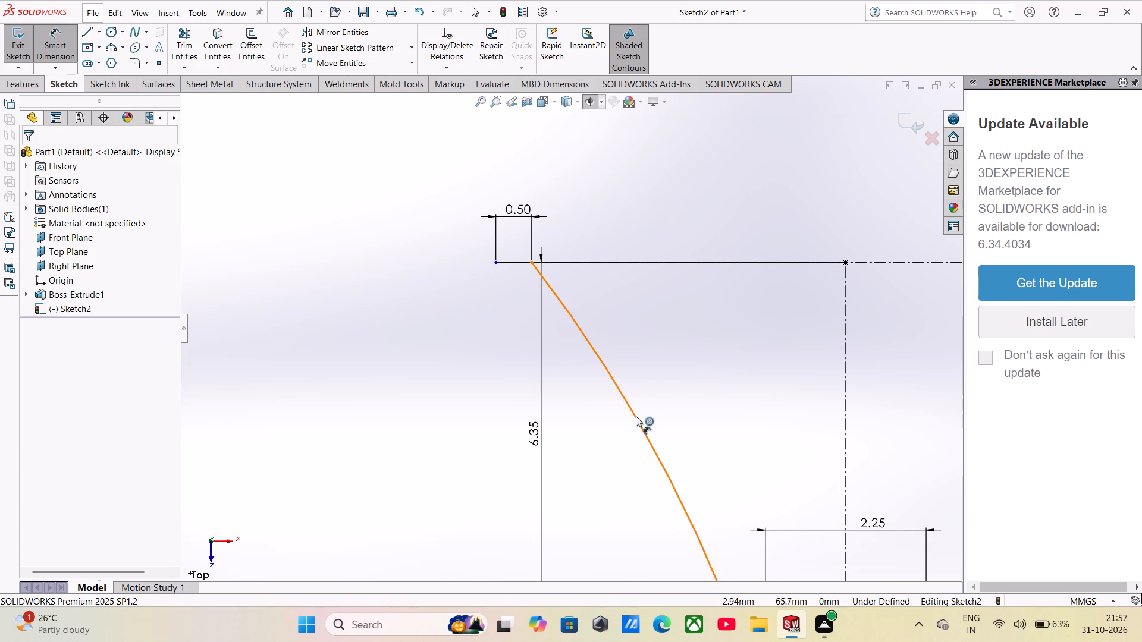
left_click(664, 366)
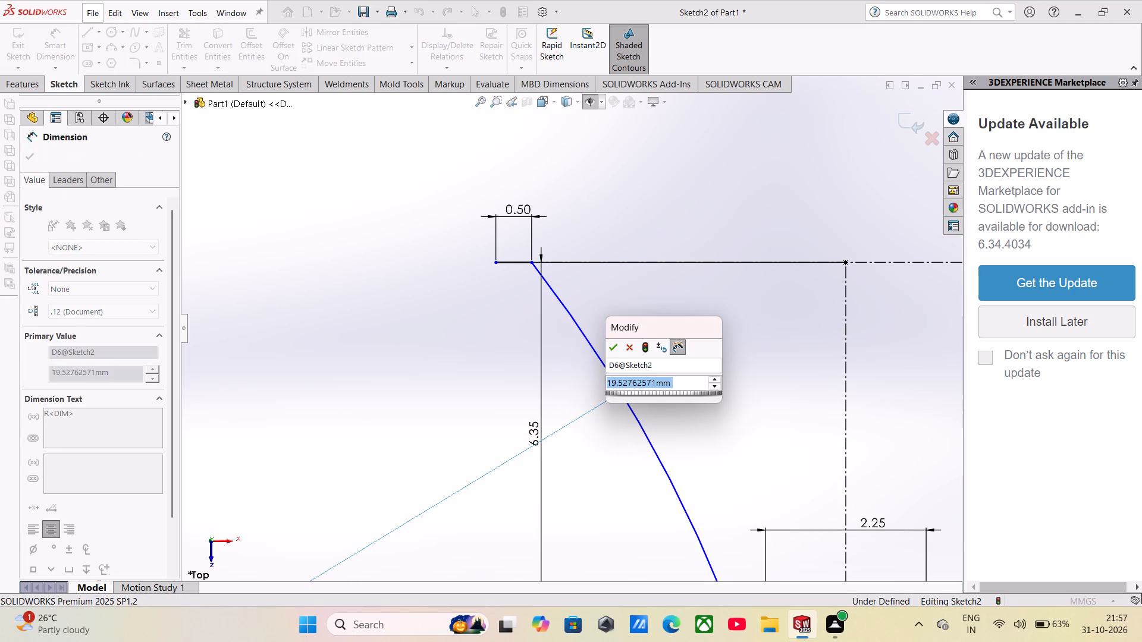
type("32")
key("Return")
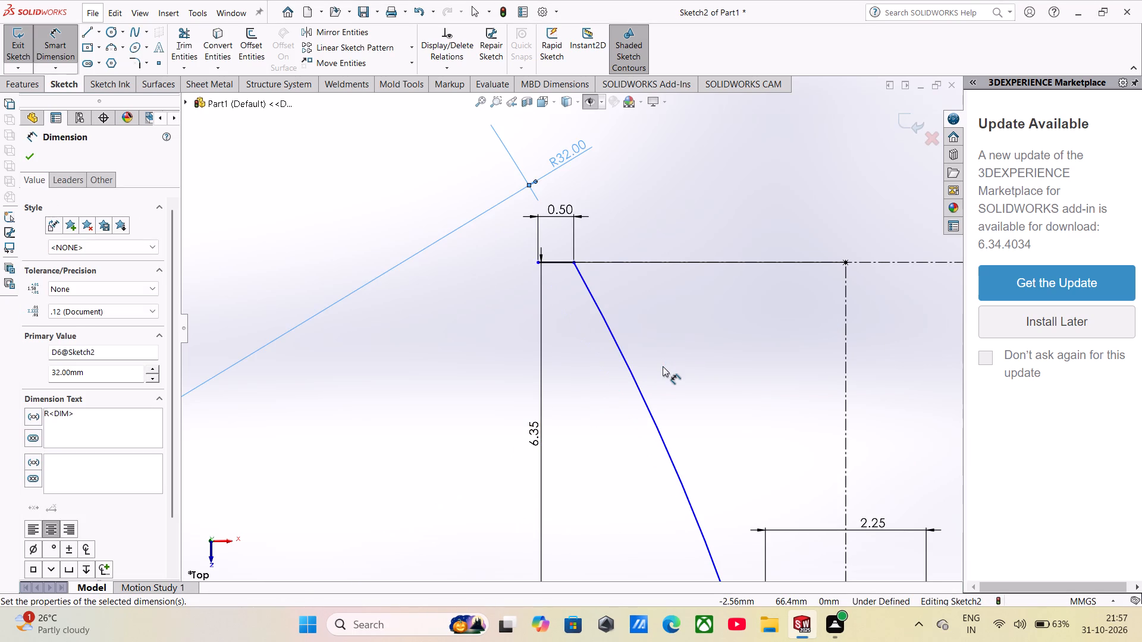
Sketch a 3 Point Arc of about 16.20 mm radius from the 2.25 mm line's right end to the right 0.50 mm line's inner end.
scroll(663, 366, "up", 9)
scroll(559, 315, "down", 9)
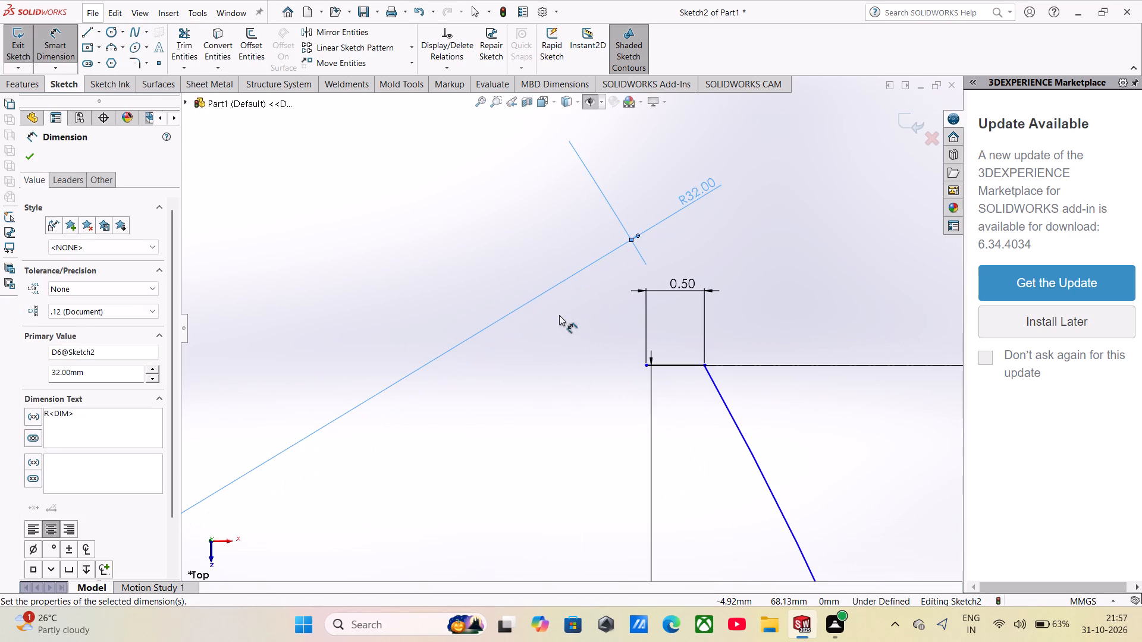
scroll(723, 437, "up", 10)
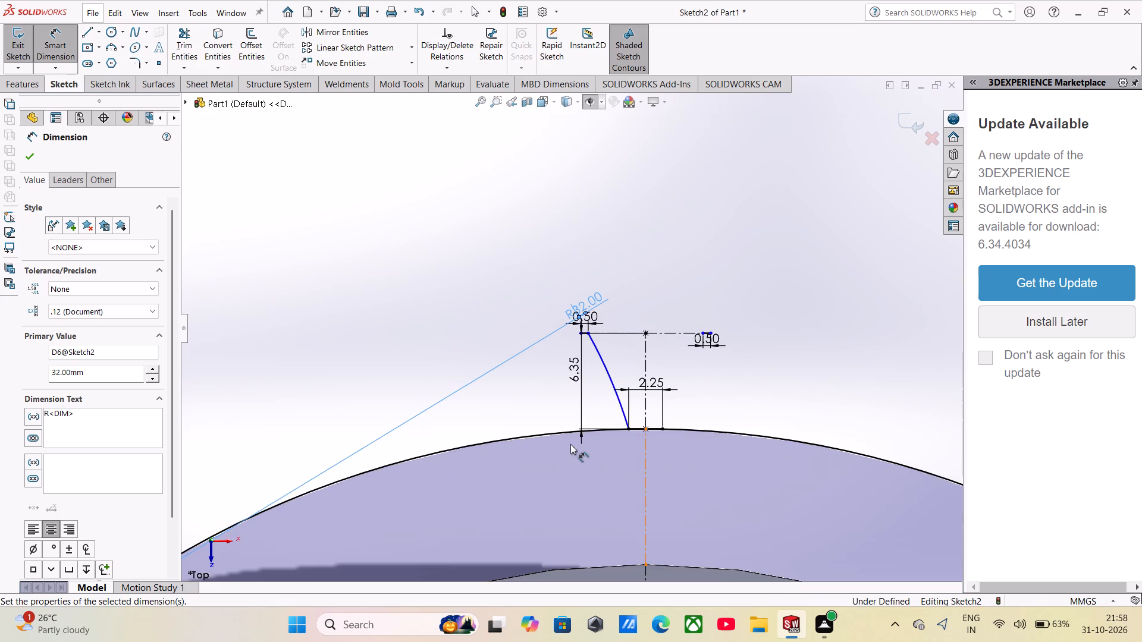
scroll(595, 412, "down", 4)
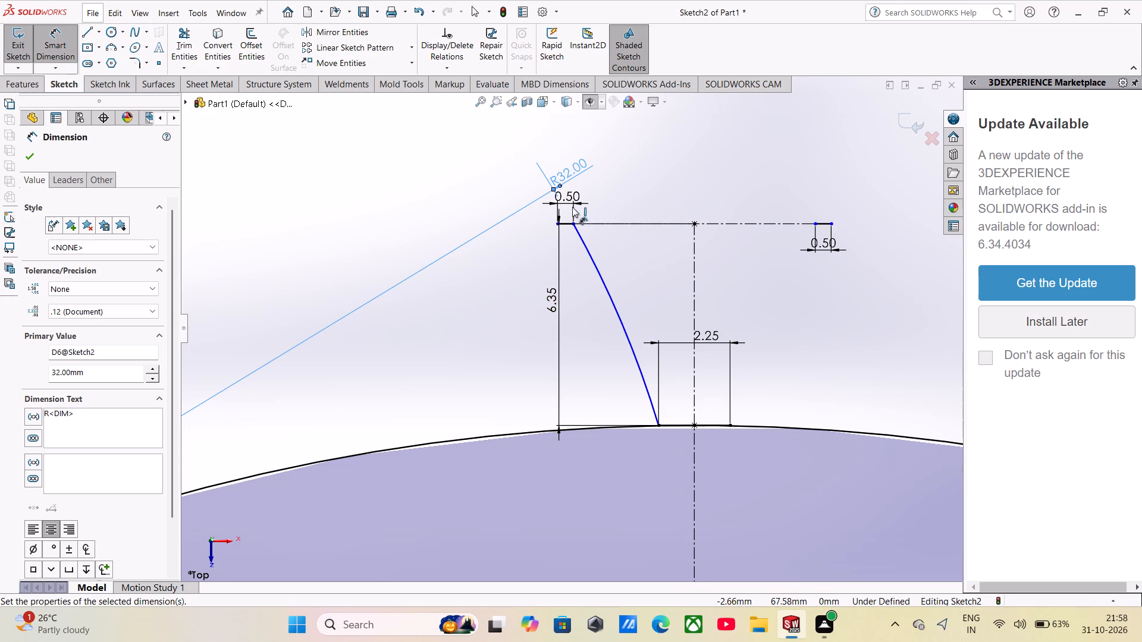
left_click(111, 50)
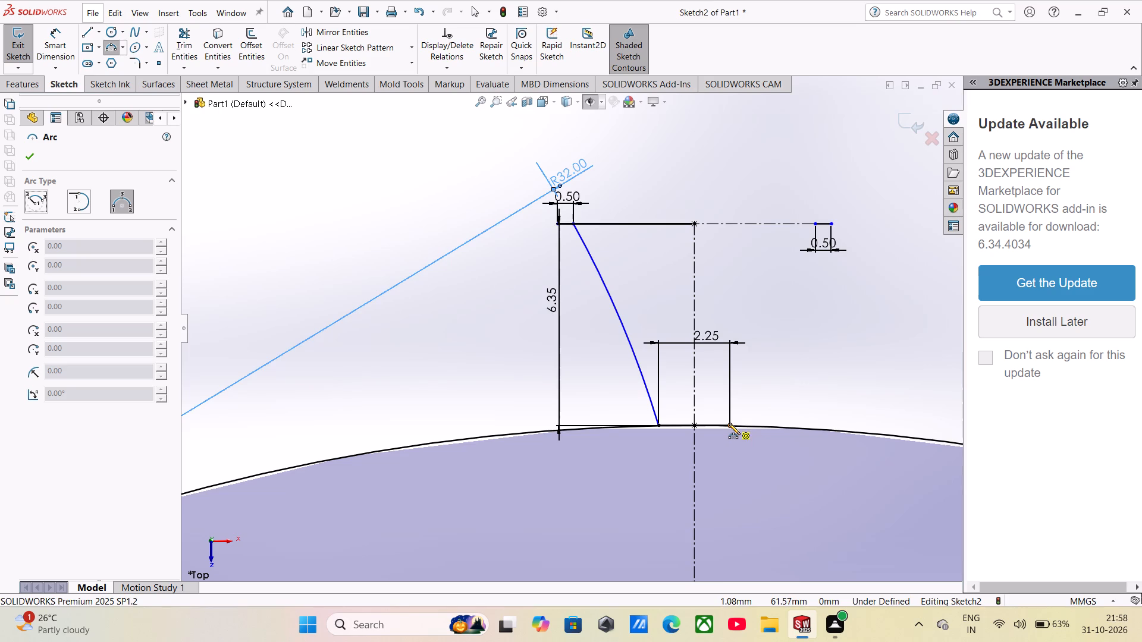
left_click(729, 423)
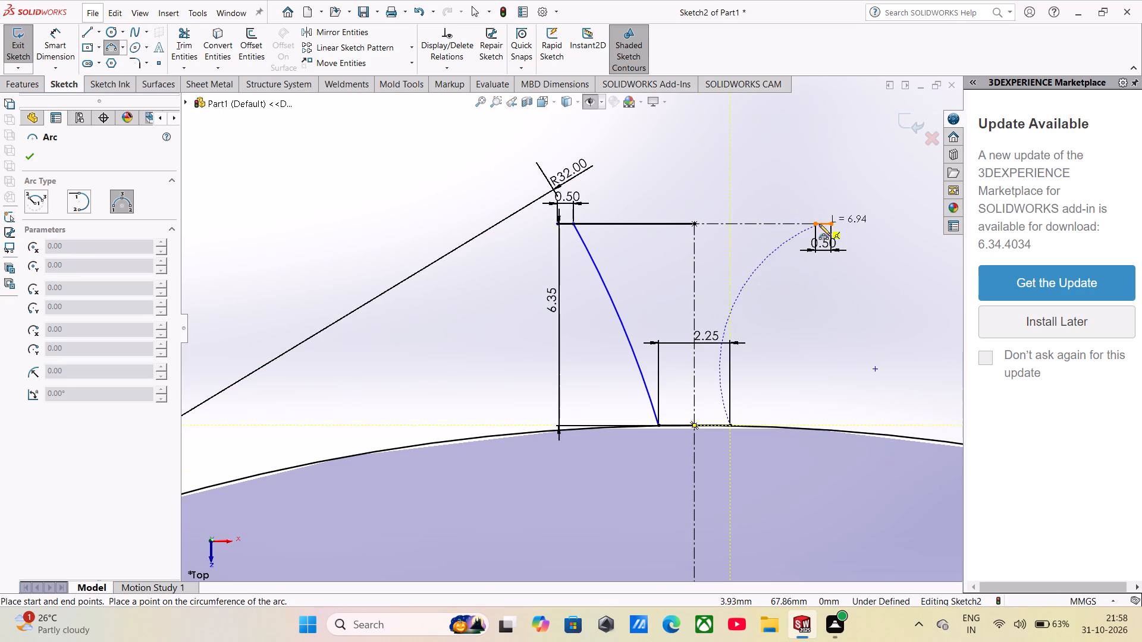
scroll(819, 224, "down", 3)
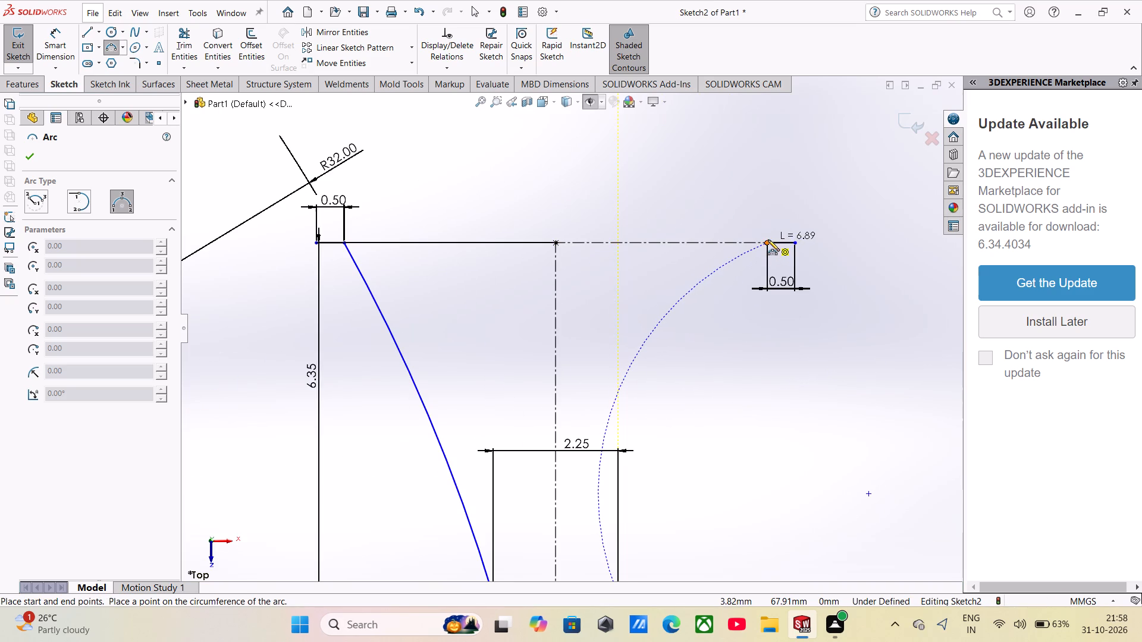
left_click(767, 242)
left_click(742, 281)
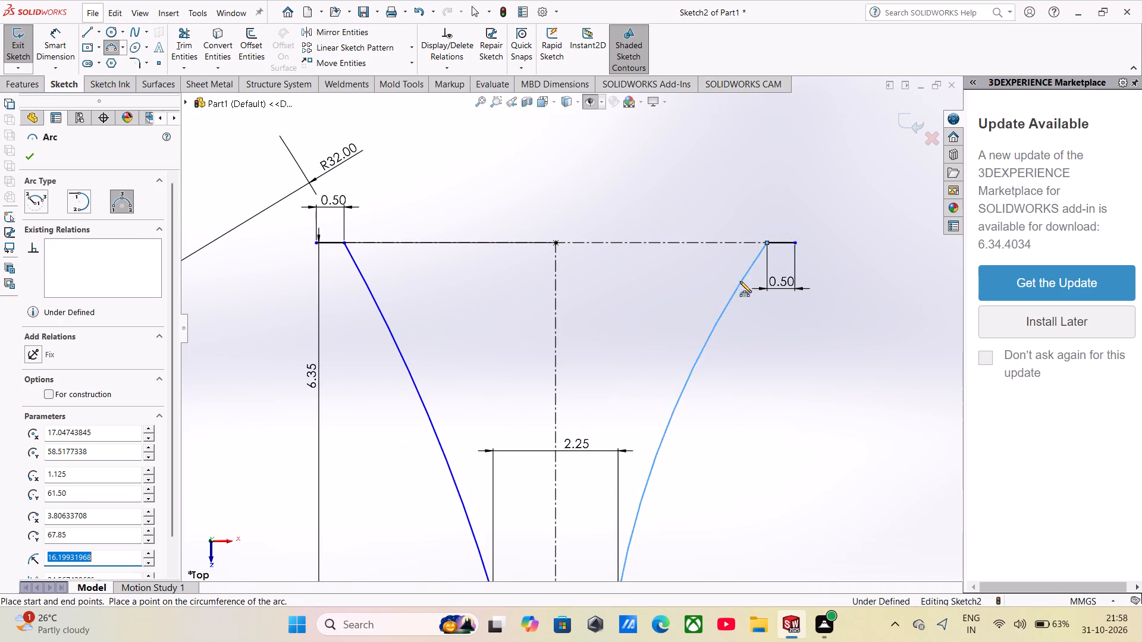
Dimension the radius of the right flank arc and set it to 32 mm.
left_click(52, 41)
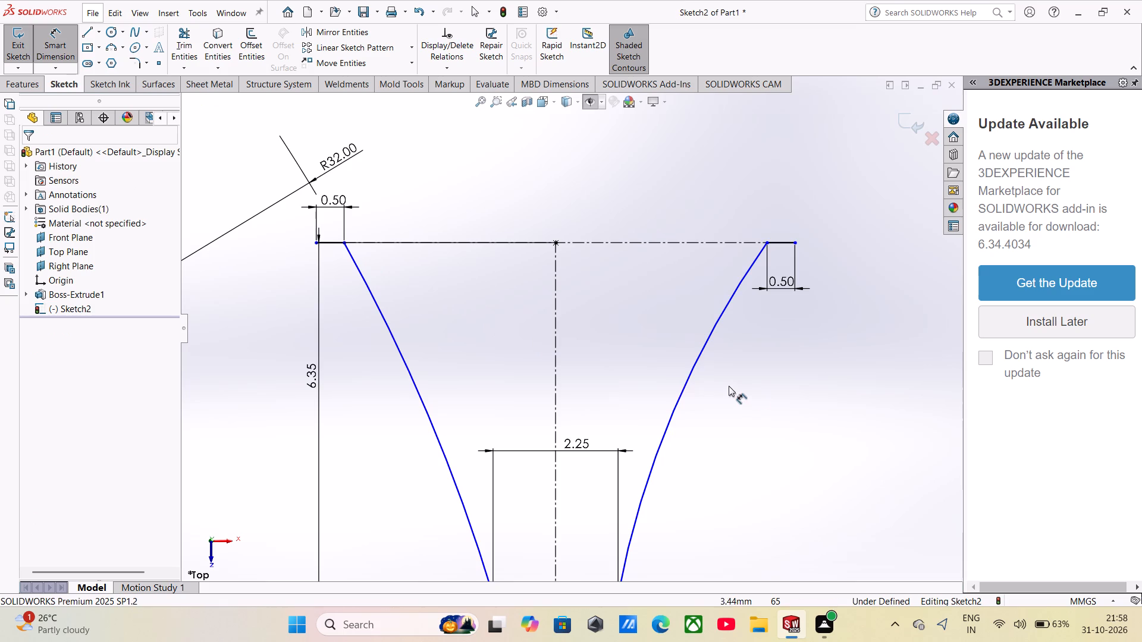
left_click(681, 391)
left_click(719, 448)
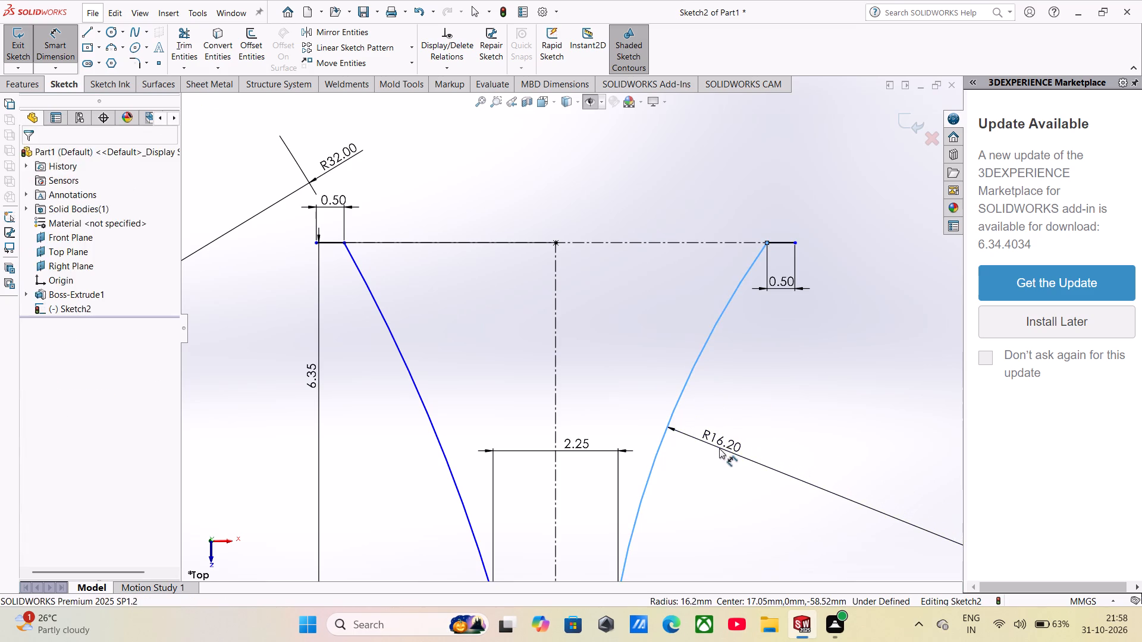
type("32")
key("Return")
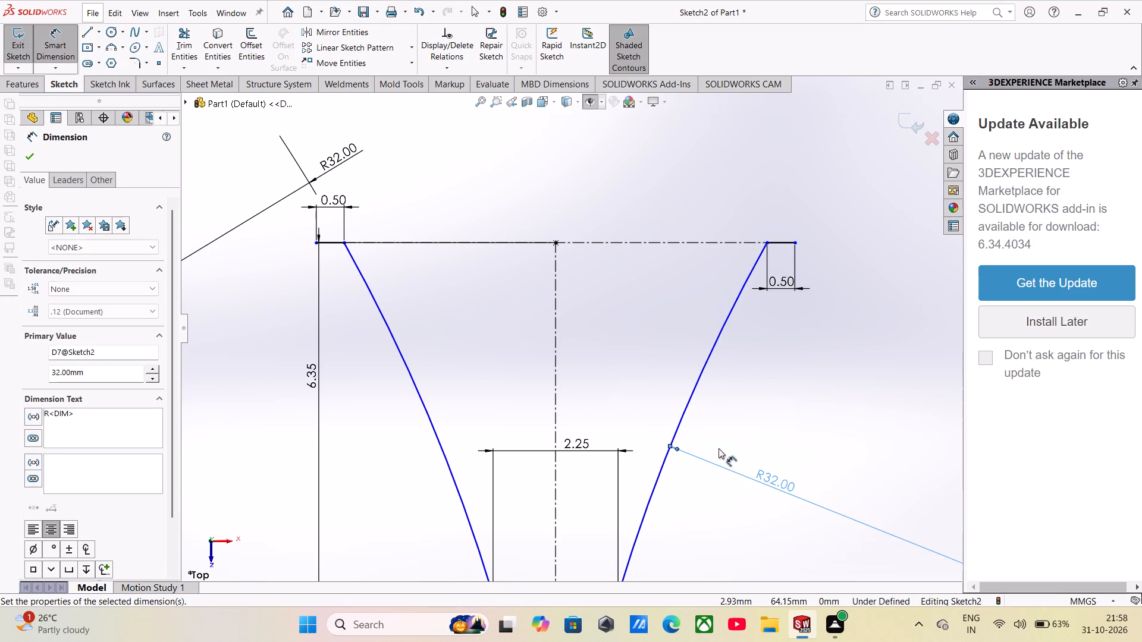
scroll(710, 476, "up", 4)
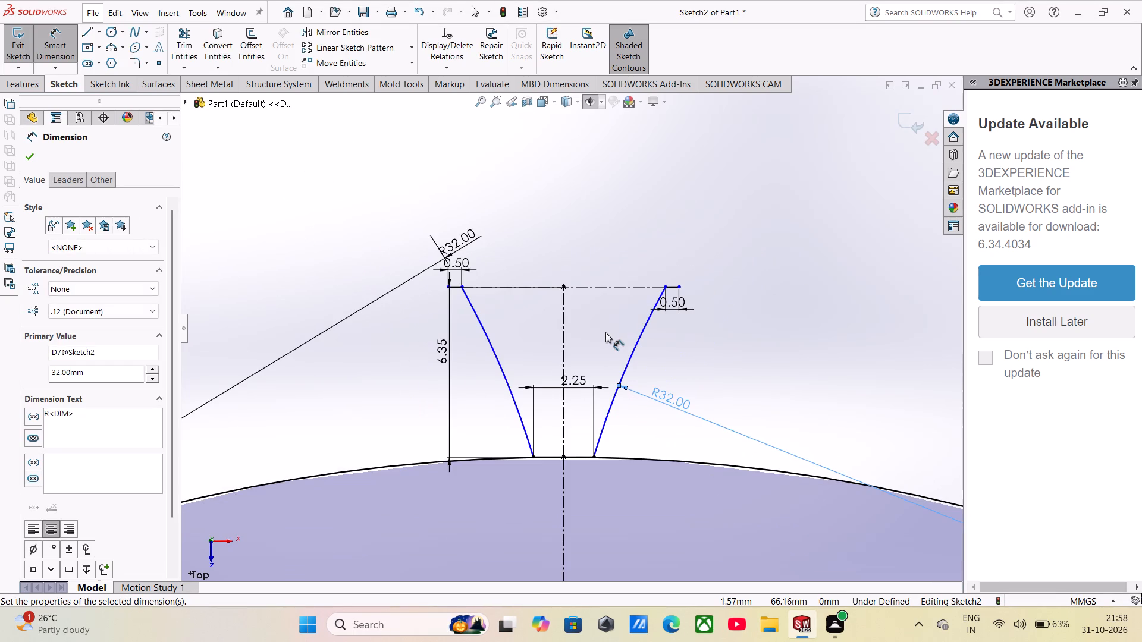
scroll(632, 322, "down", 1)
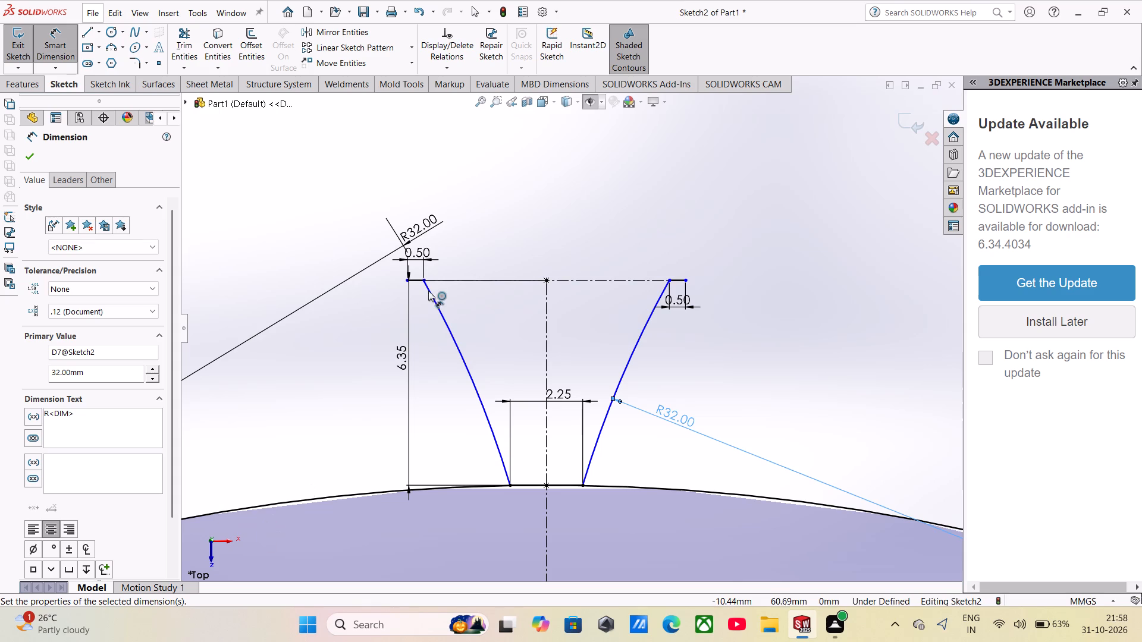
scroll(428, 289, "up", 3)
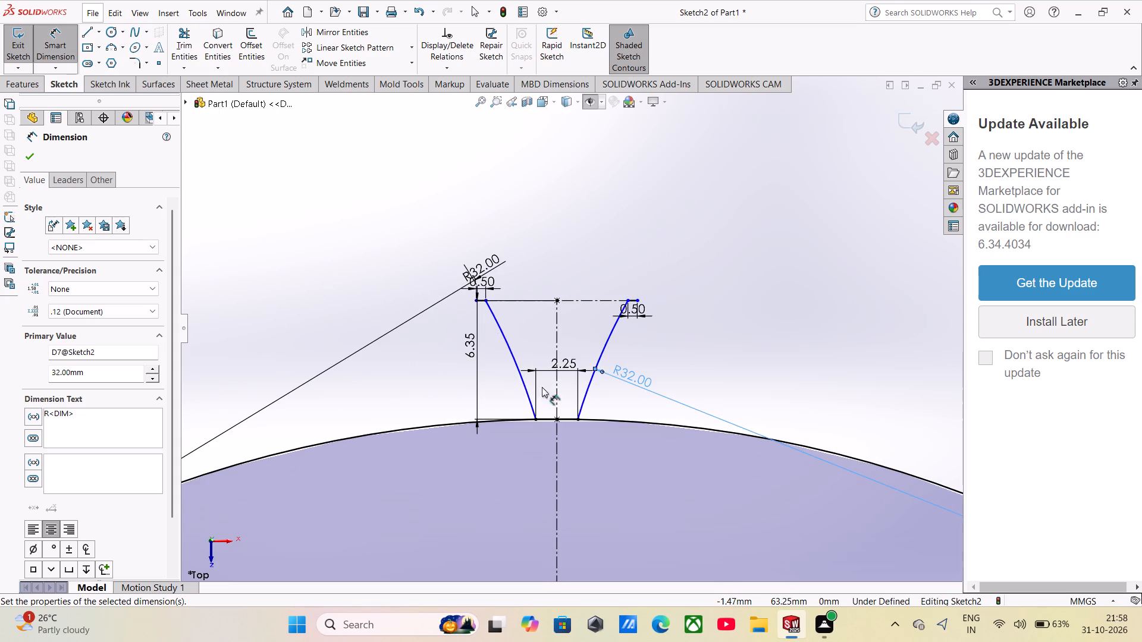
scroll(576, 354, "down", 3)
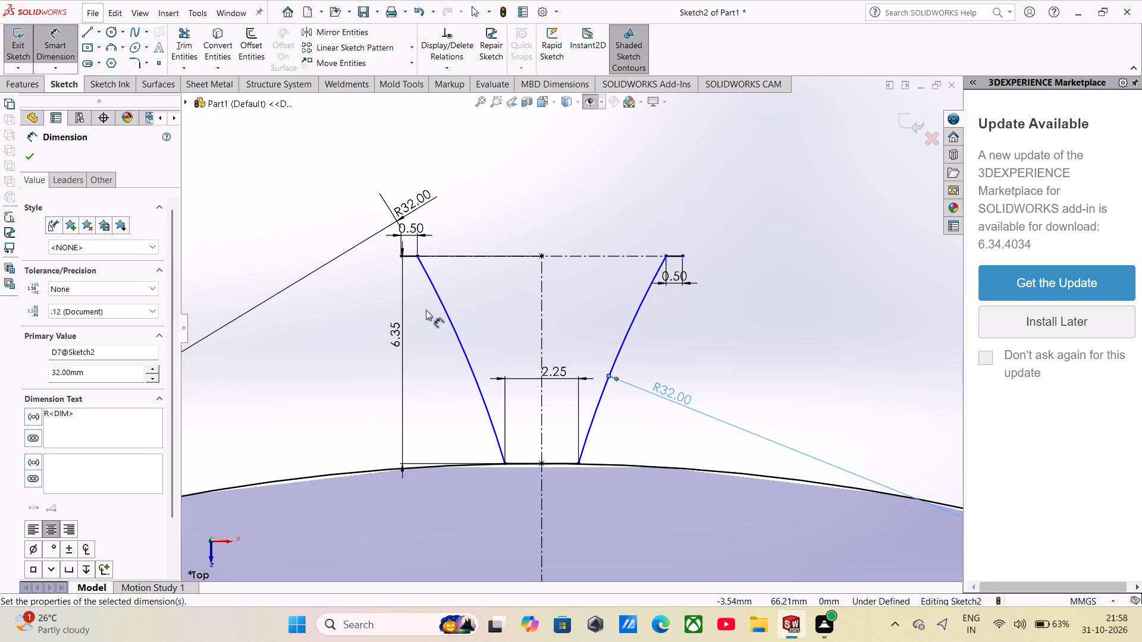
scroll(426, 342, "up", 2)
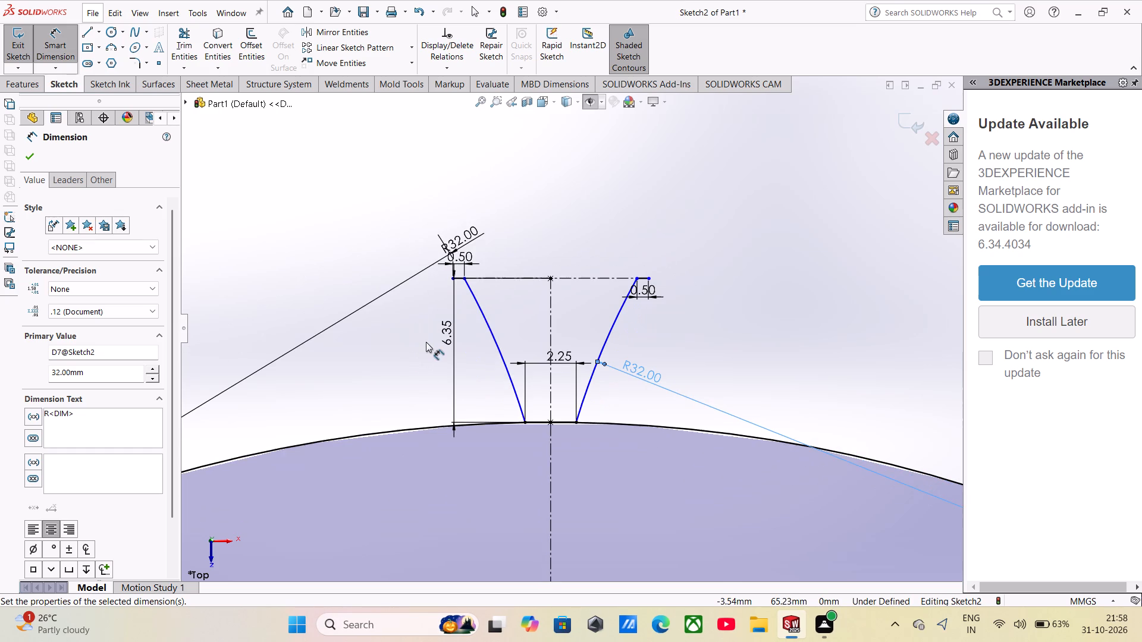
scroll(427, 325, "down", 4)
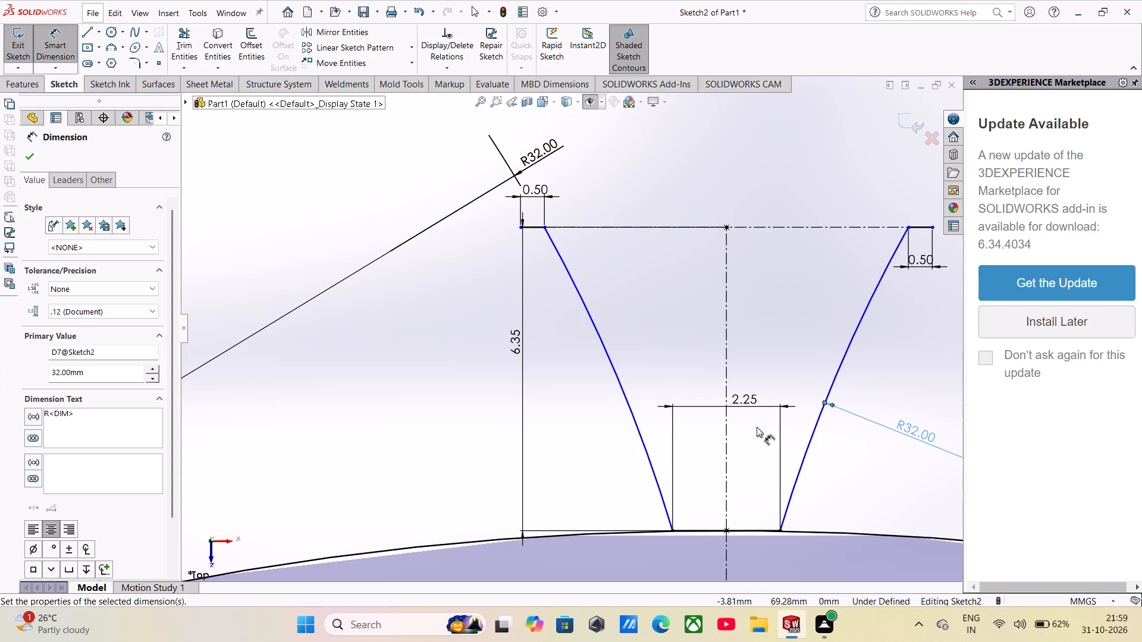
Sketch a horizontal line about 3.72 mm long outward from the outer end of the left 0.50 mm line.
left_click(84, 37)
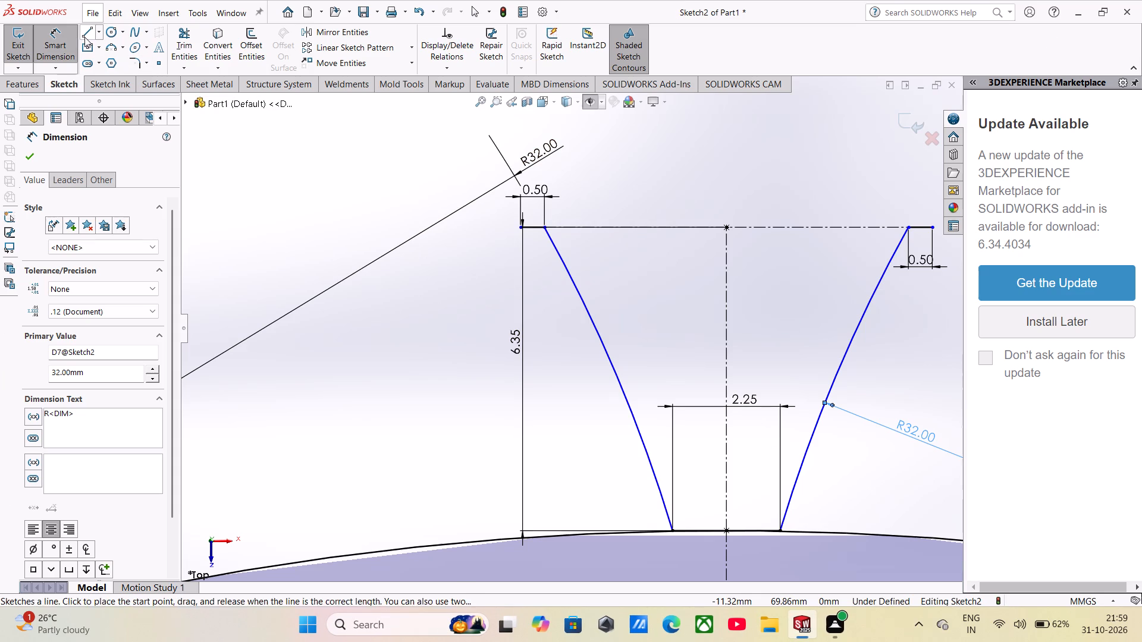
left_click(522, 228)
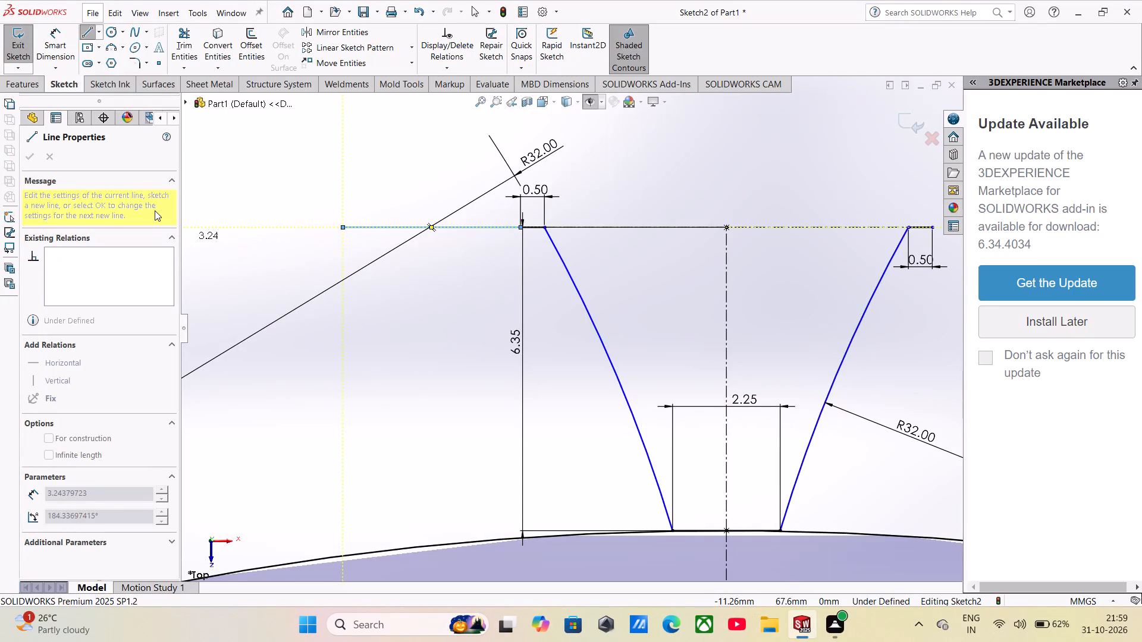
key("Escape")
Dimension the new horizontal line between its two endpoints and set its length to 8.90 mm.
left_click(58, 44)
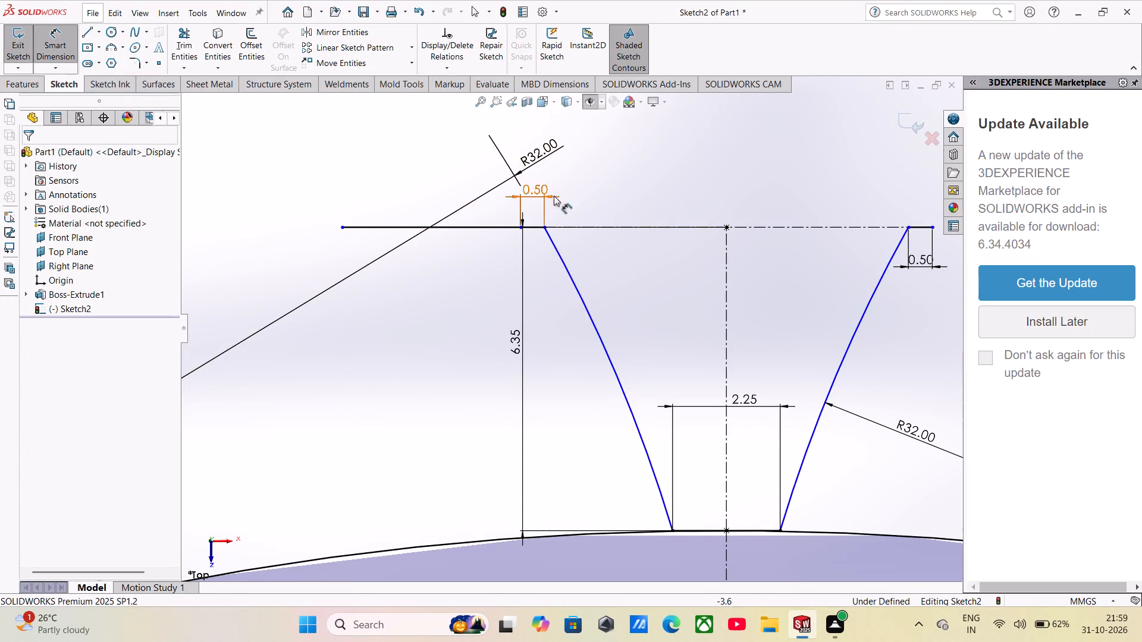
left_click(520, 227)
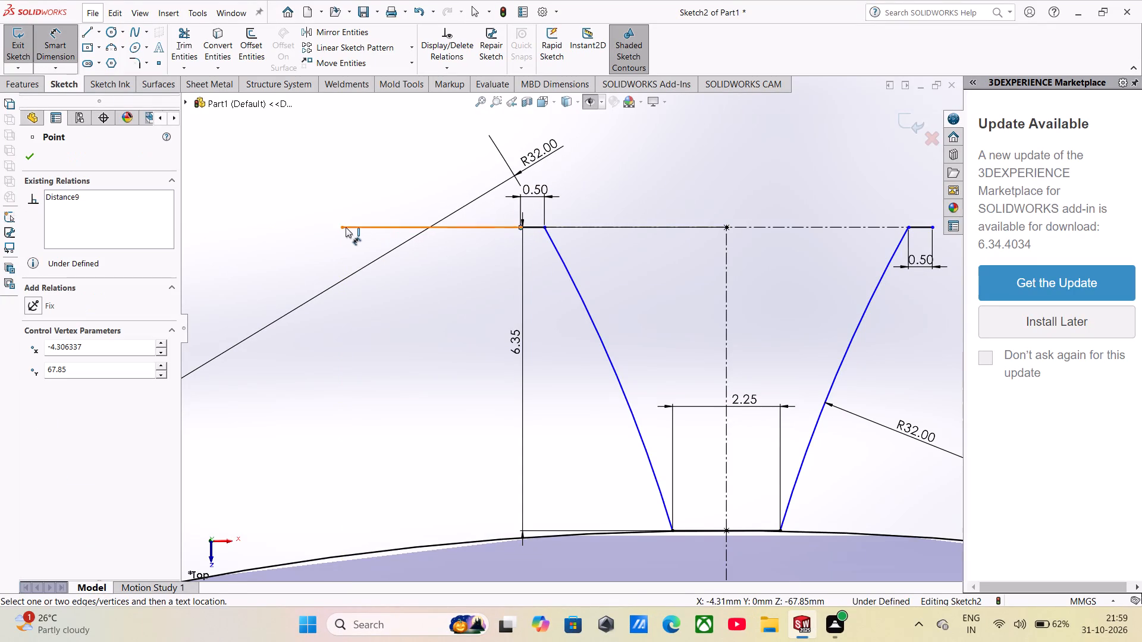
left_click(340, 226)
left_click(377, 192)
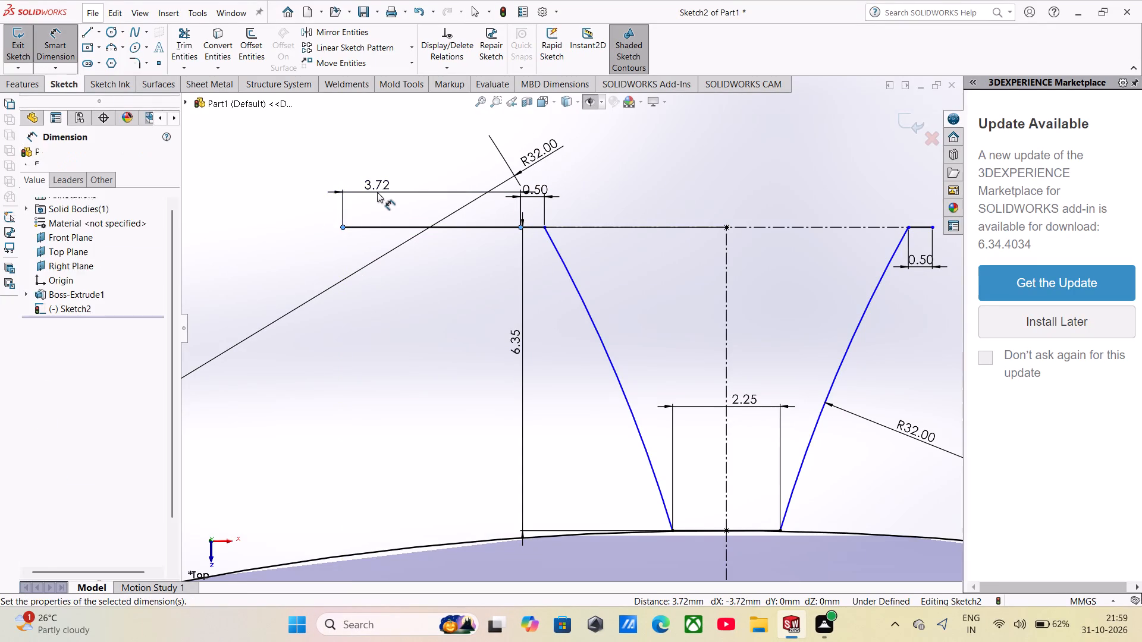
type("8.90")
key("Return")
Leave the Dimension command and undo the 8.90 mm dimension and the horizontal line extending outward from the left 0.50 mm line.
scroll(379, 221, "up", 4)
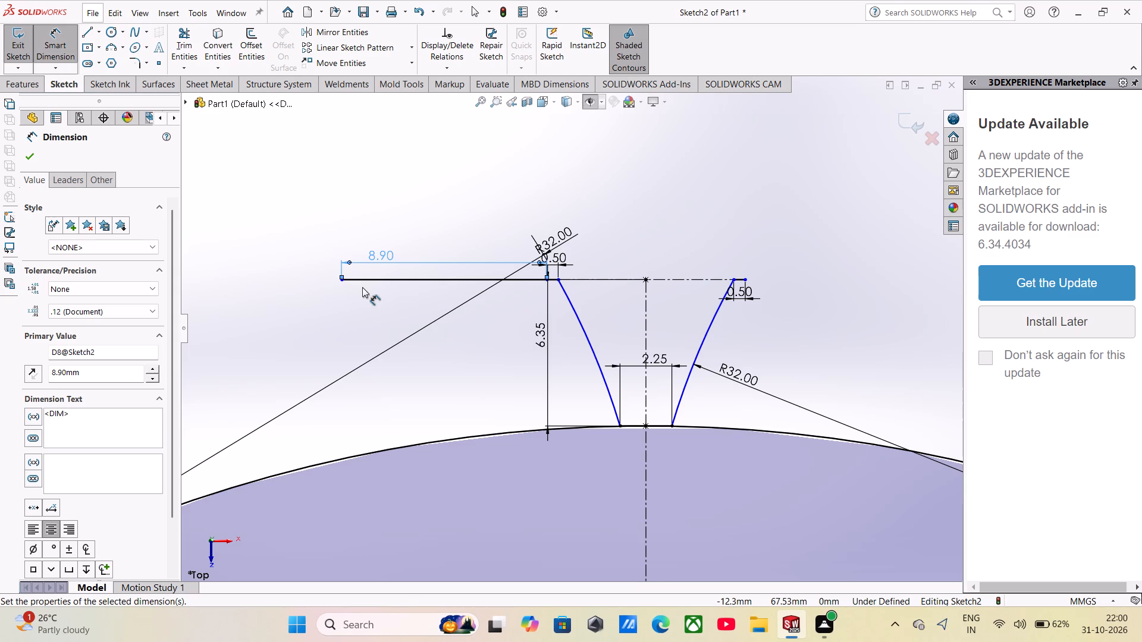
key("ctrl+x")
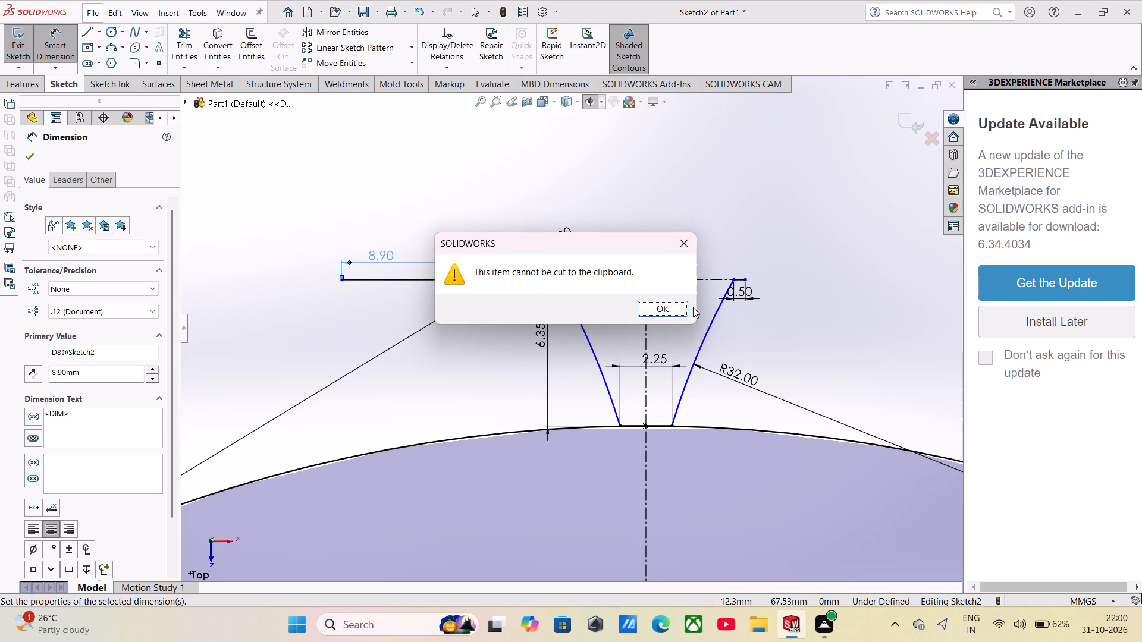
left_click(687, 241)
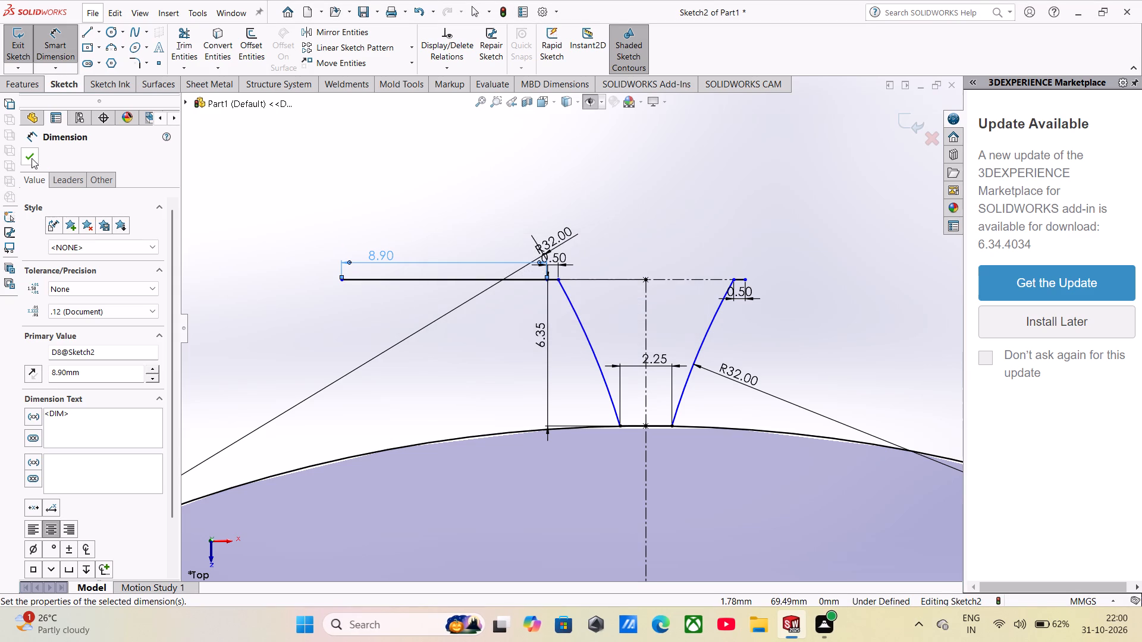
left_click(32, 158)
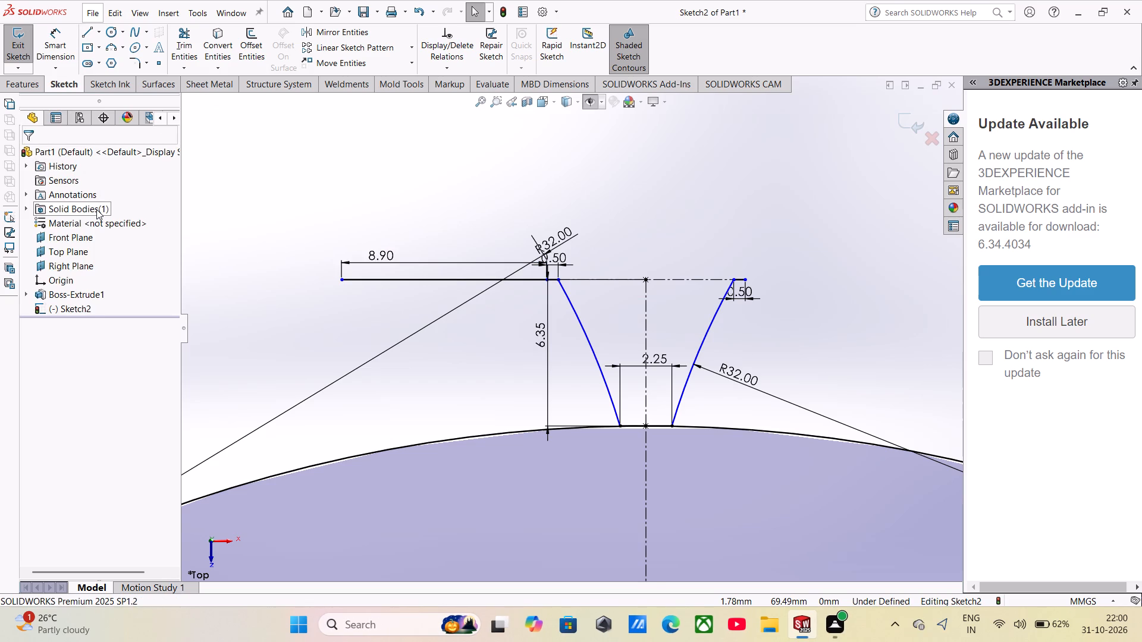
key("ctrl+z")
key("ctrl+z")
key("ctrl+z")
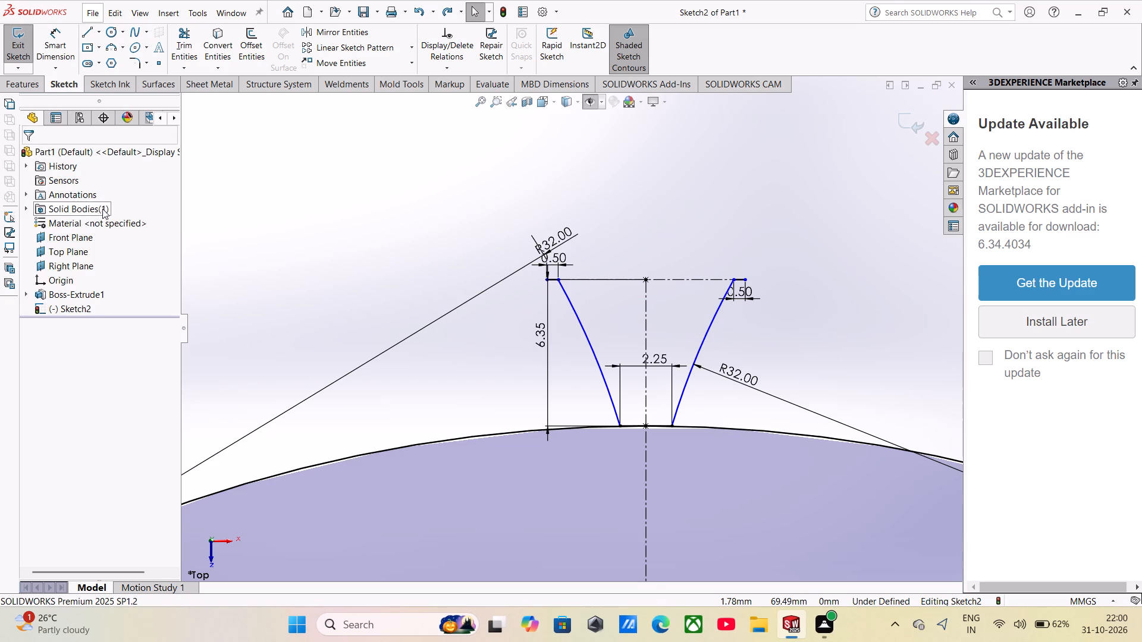
Sketch a vertical line about 10 mm long from the midpoint of the right 0.50 mm line down into the disc.
scroll(644, 355, "up", 2)
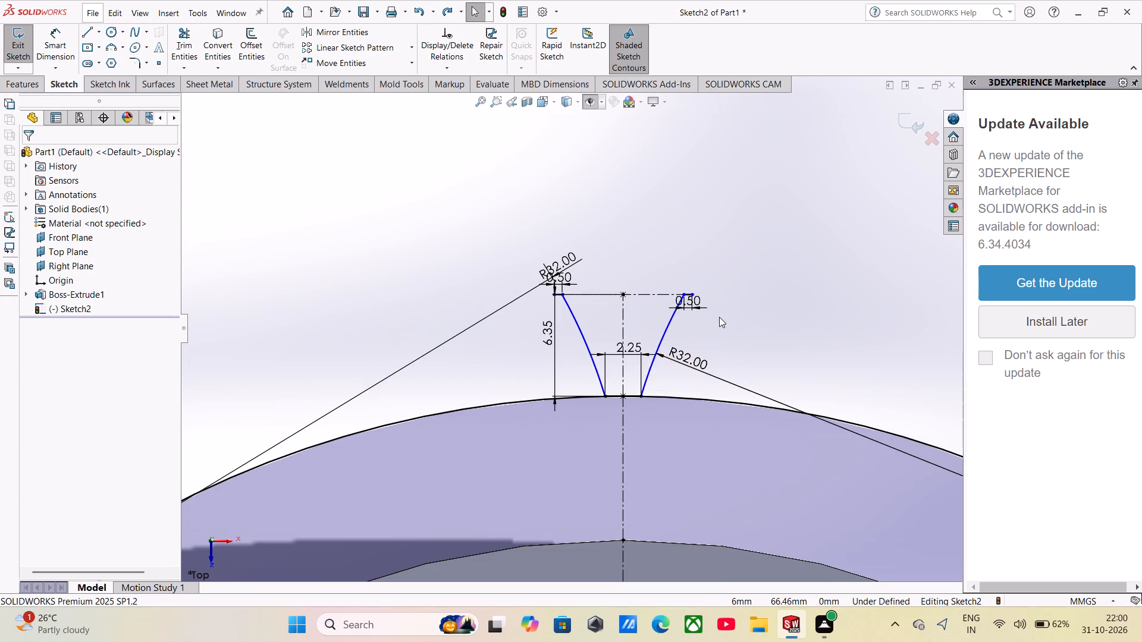
scroll(719, 317, "down", 2)
scroll(658, 310, "down", 3)
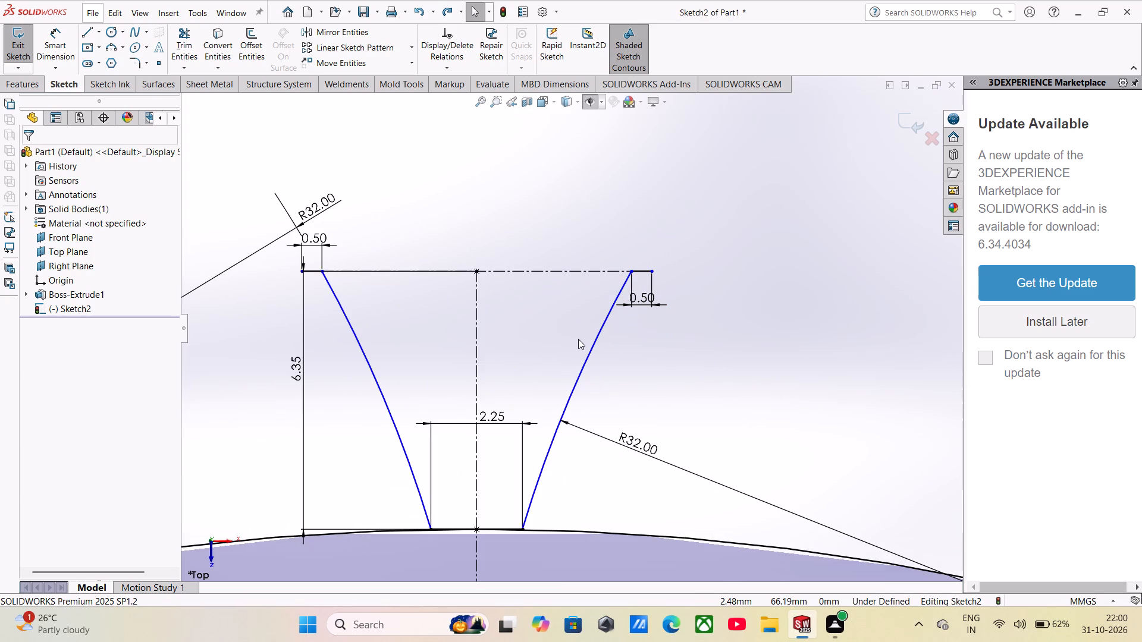
scroll(624, 284, "down", 4)
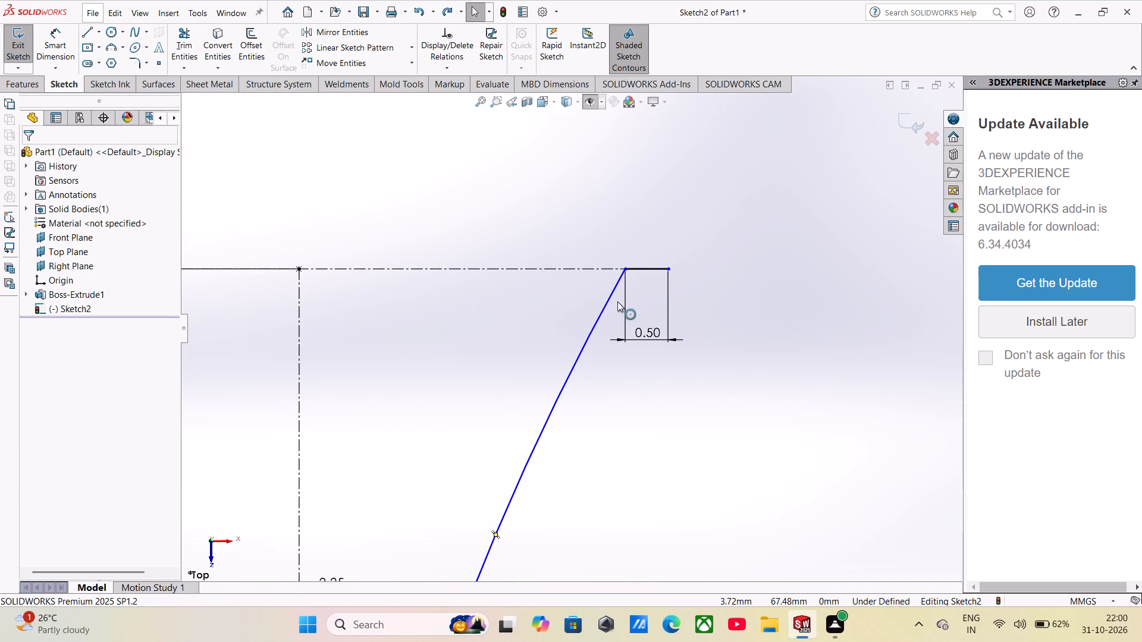
left_click(86, 32)
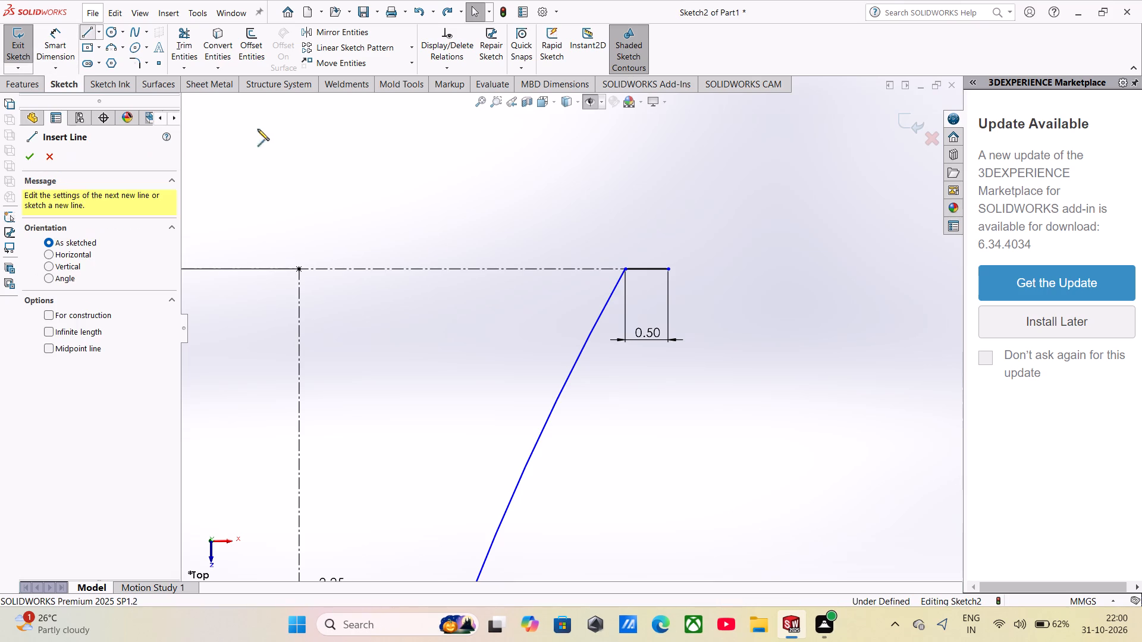
left_click(644, 271)
scroll(638, 417, "up", 4)
scroll(581, 534, "up", 4)
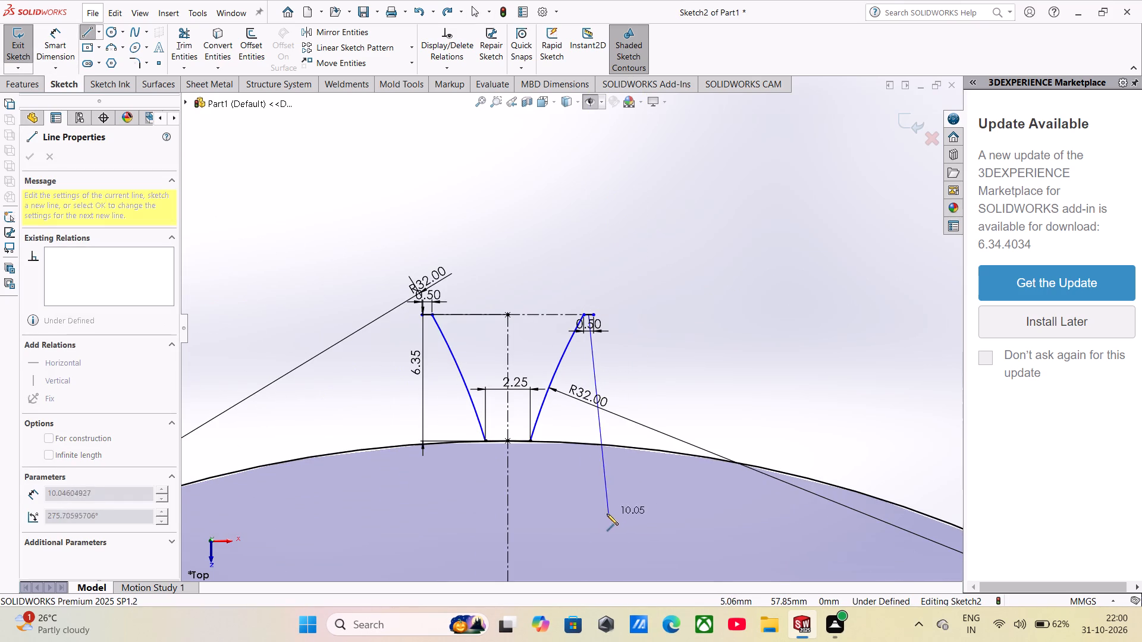
left_click(591, 524)
scroll(537, 453, "down", 5)
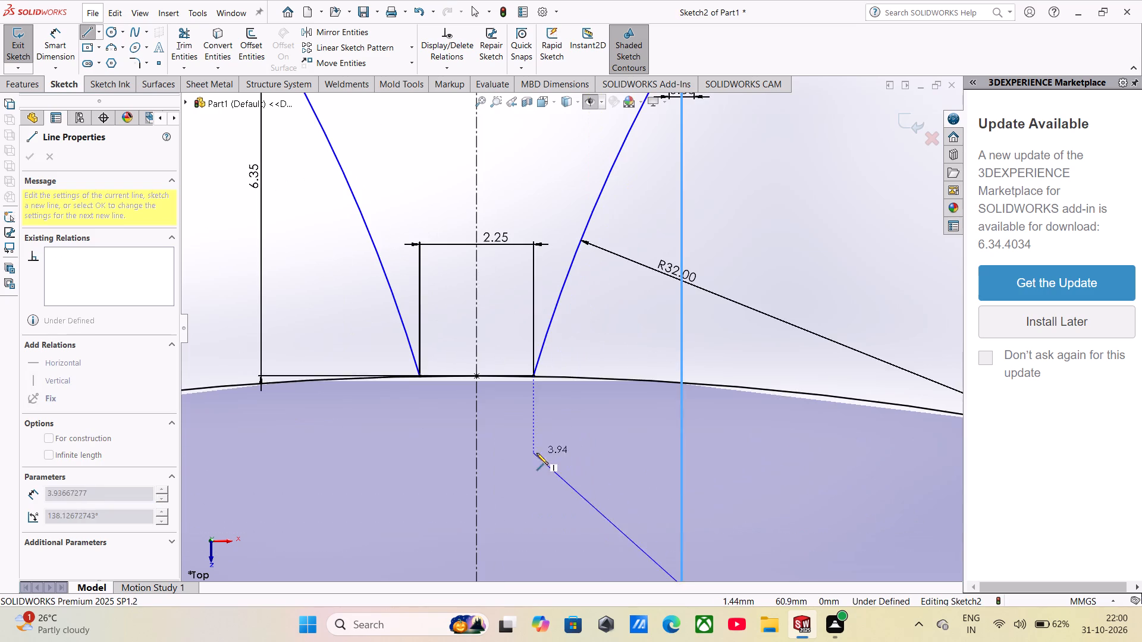
key("Escape")
key("Escape")
Mirror the right R32 flank arc about the new vertical line, keeping the original.
scroll(642, 403, "up", 3)
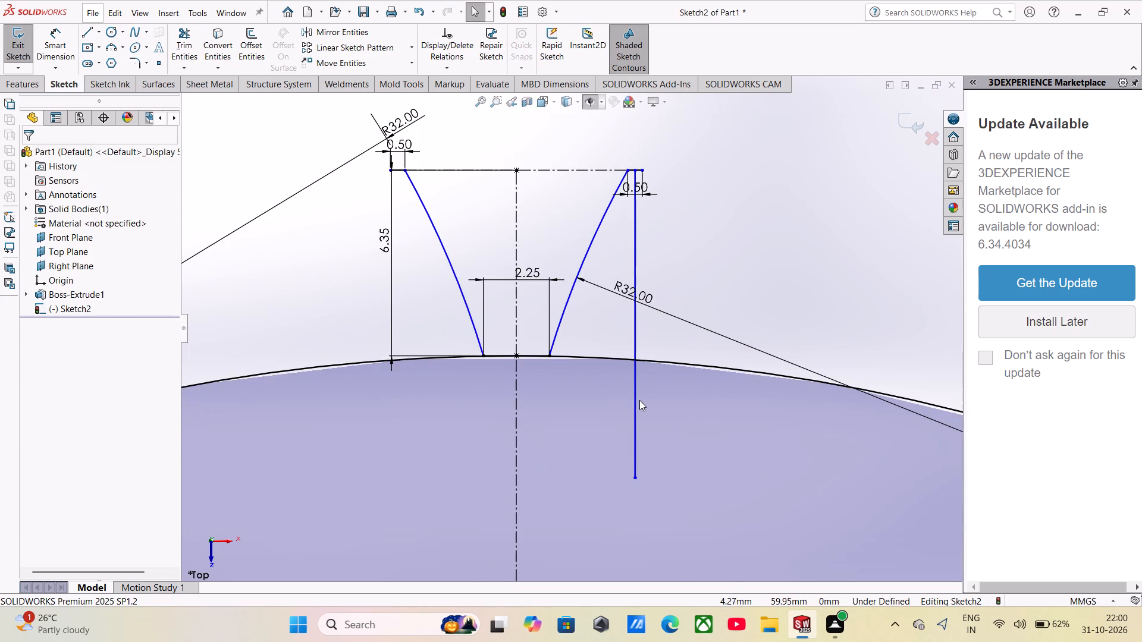
left_click(351, 28)
left_click(67, 332)
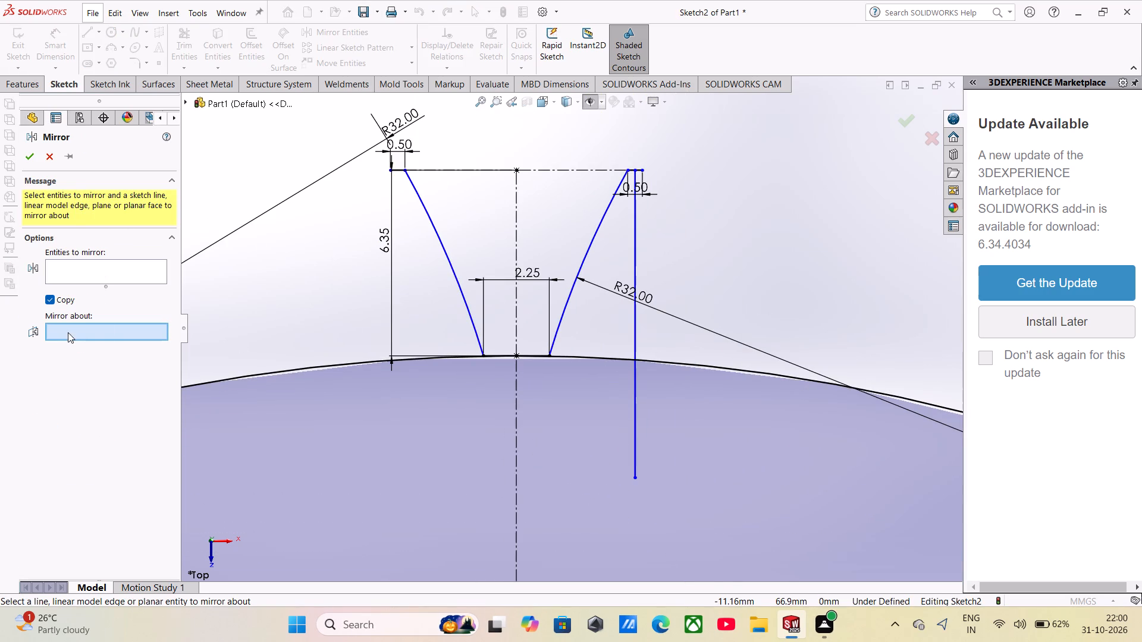
left_click(86, 275)
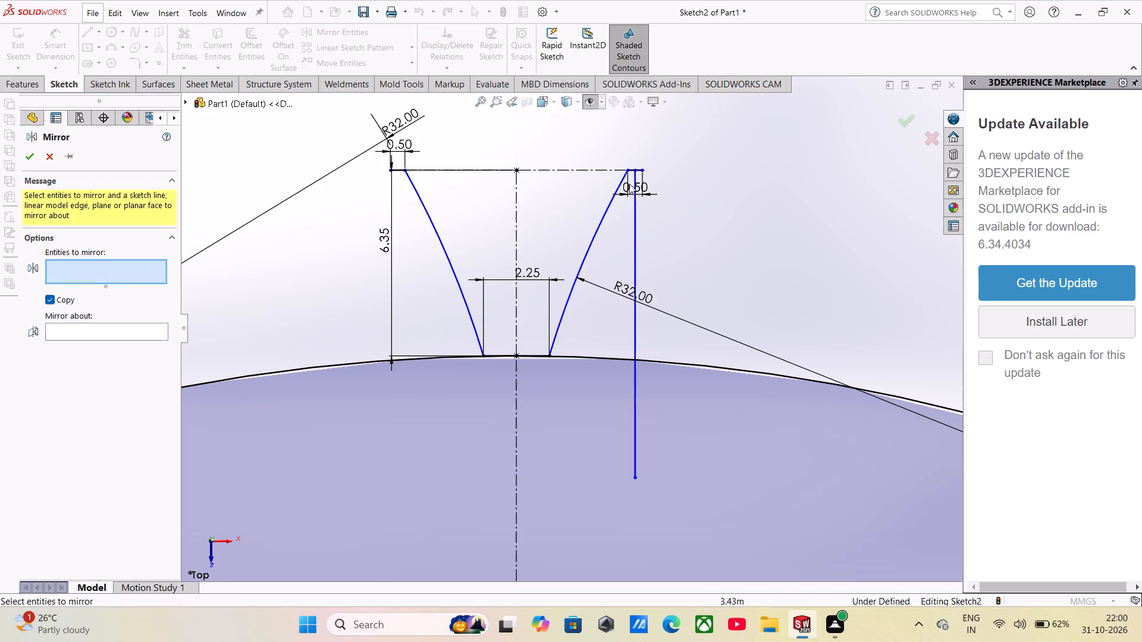
left_click(613, 199)
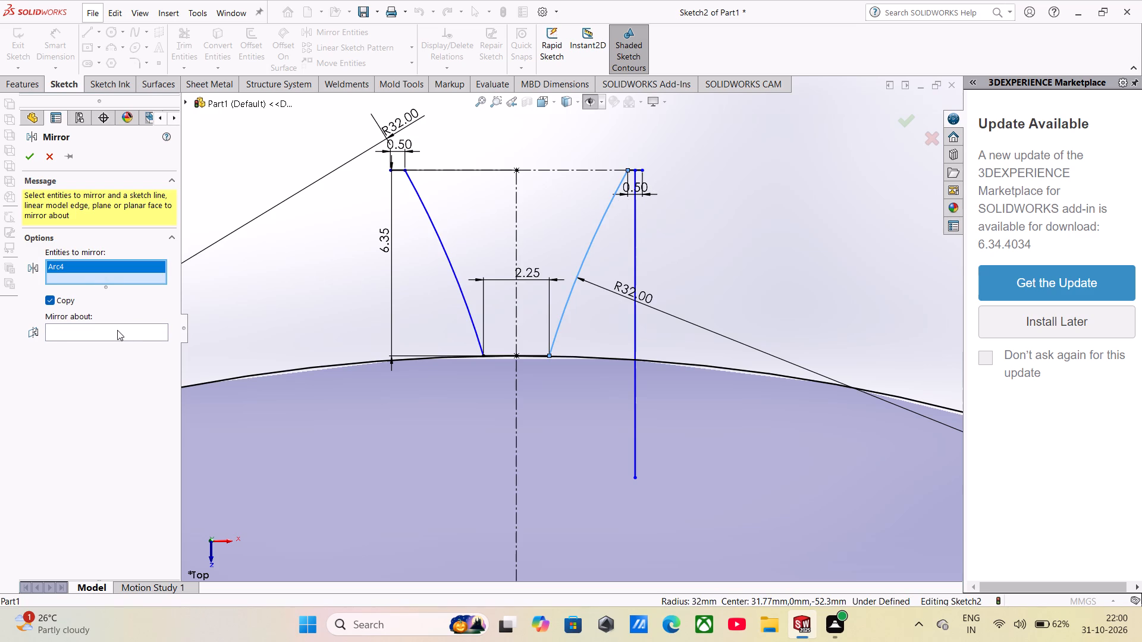
left_click(117, 331)
left_click(635, 246)
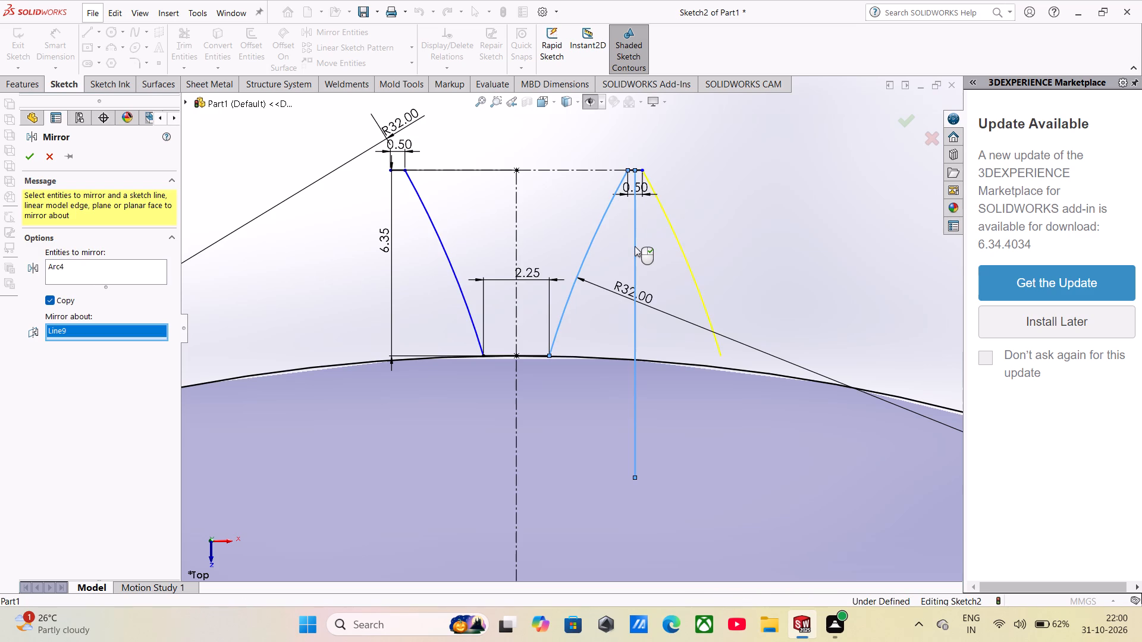
left_click(30, 162)
Extend the lower end of the mirrored flank arc to the 123 mm circle.
scroll(658, 217, "down", 1)
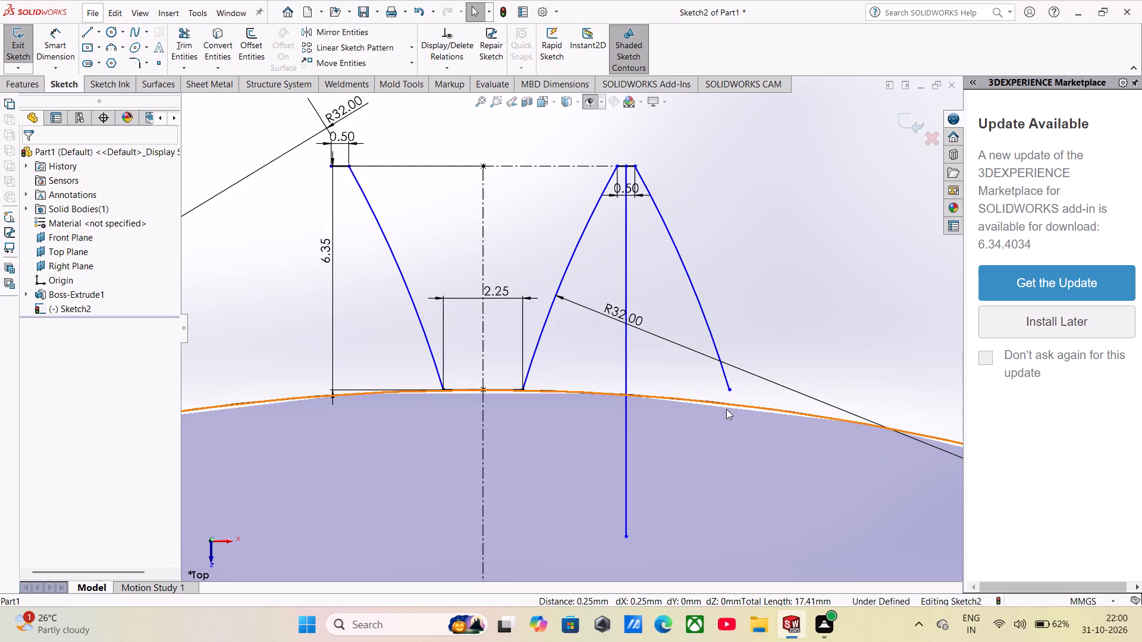
scroll(732, 399, "down", 2)
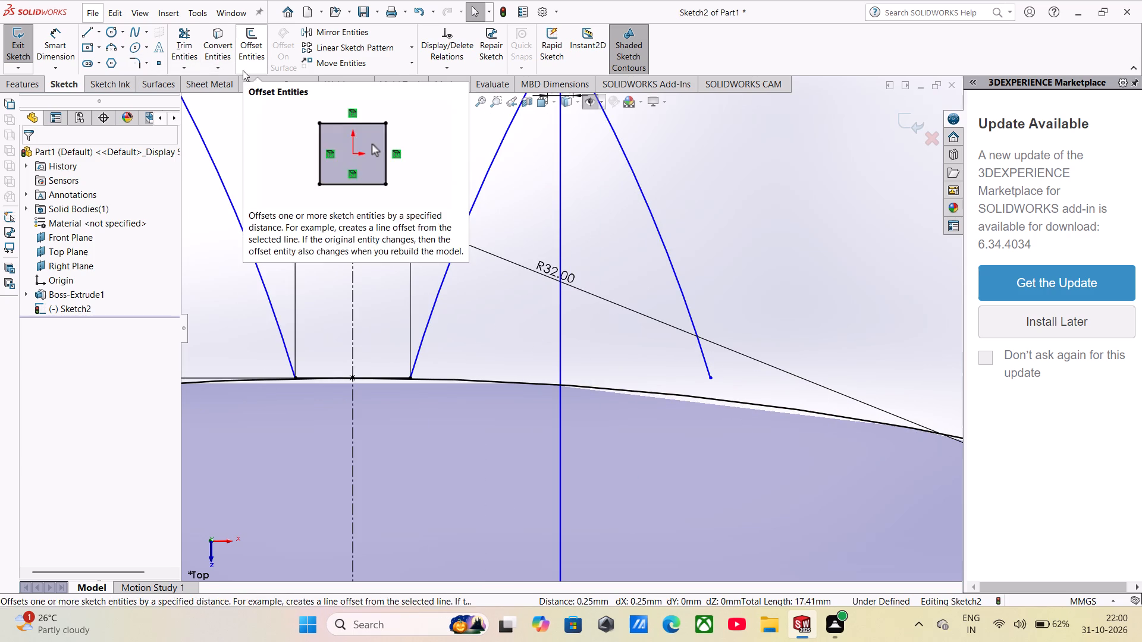
left_click(175, 64)
left_click(198, 95)
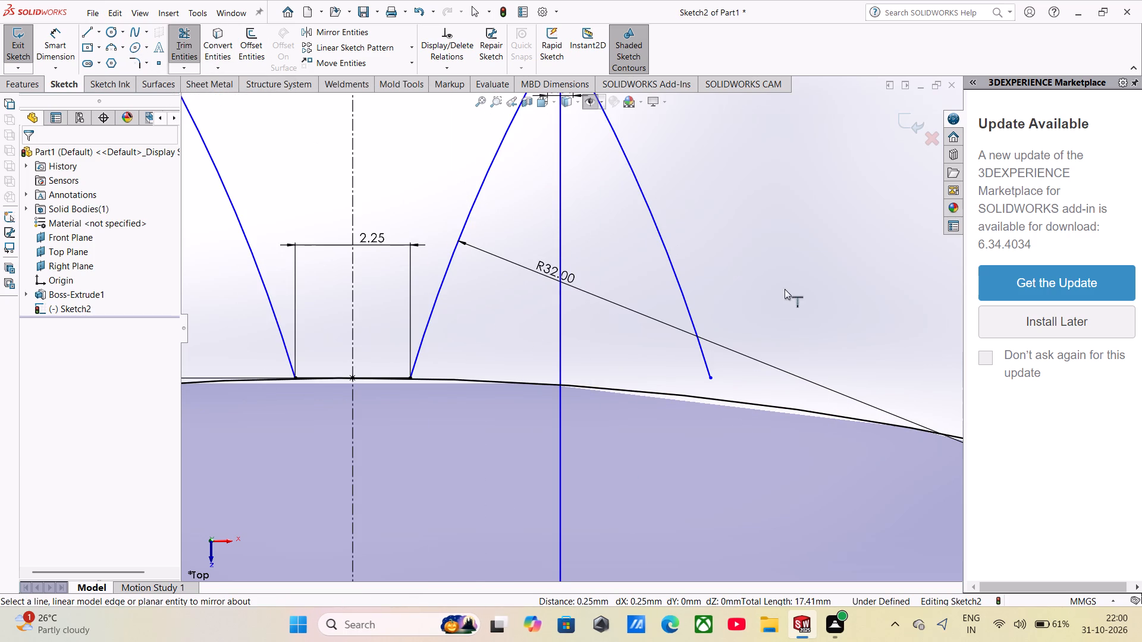
left_click(691, 329)
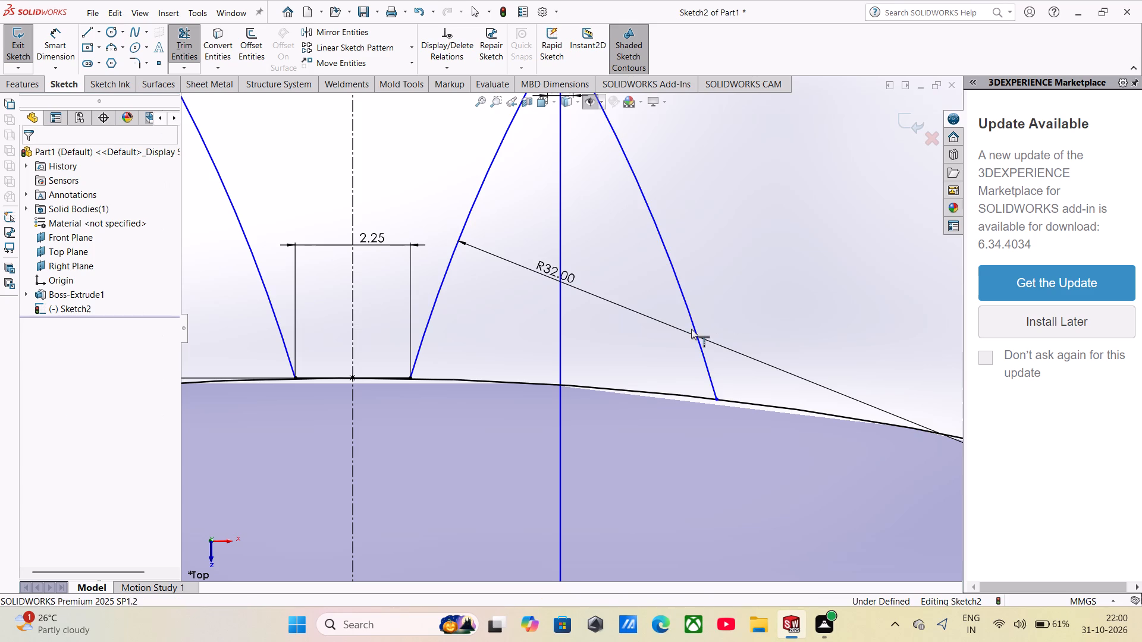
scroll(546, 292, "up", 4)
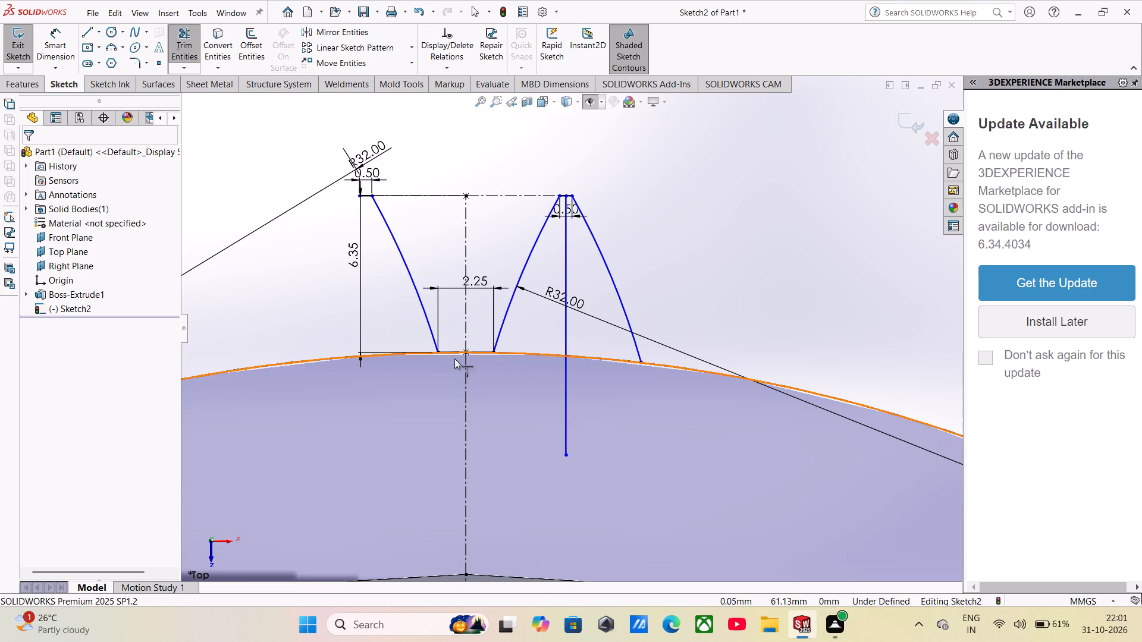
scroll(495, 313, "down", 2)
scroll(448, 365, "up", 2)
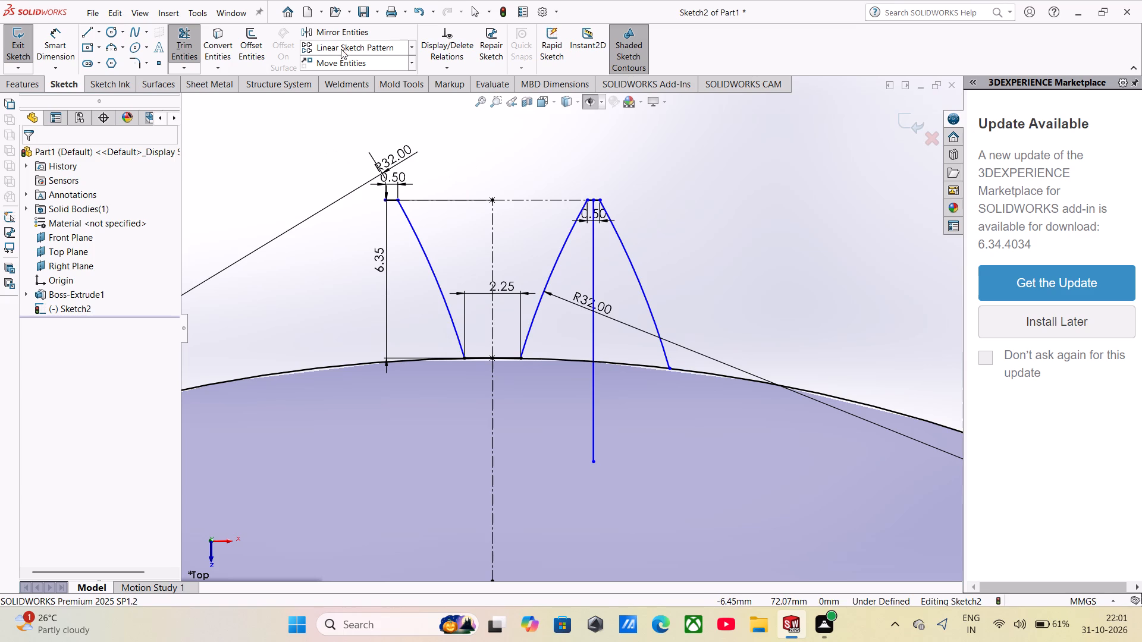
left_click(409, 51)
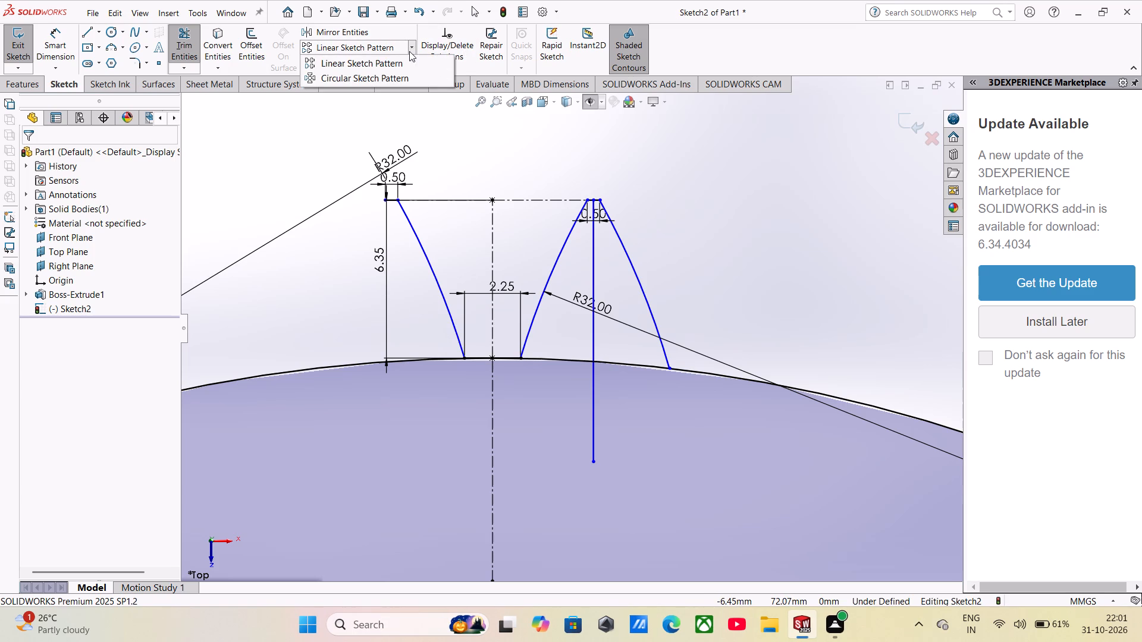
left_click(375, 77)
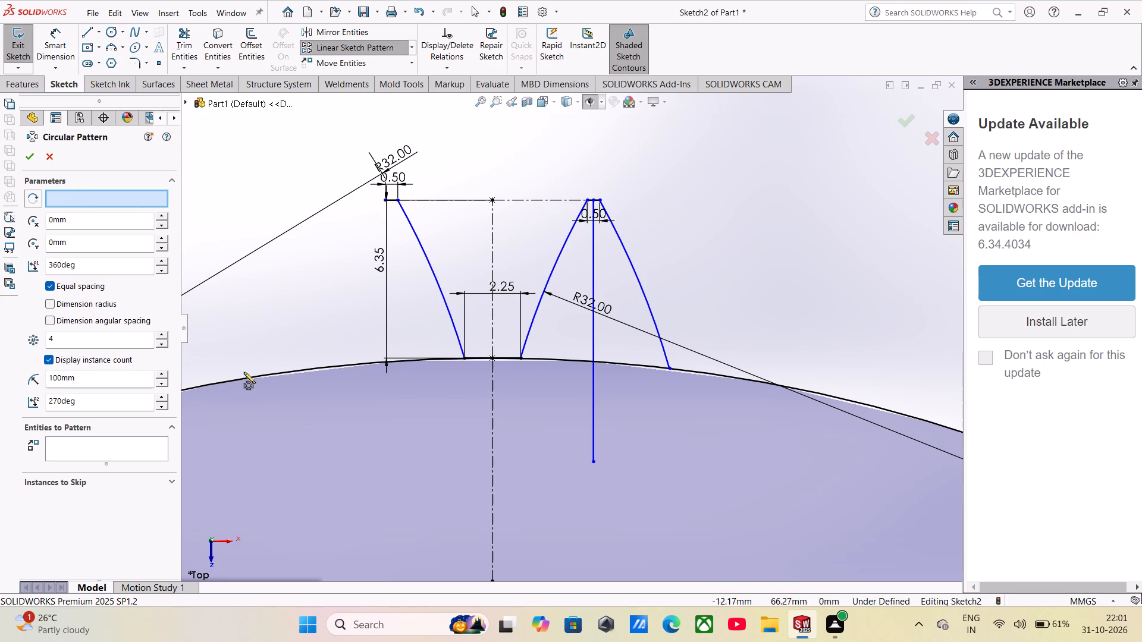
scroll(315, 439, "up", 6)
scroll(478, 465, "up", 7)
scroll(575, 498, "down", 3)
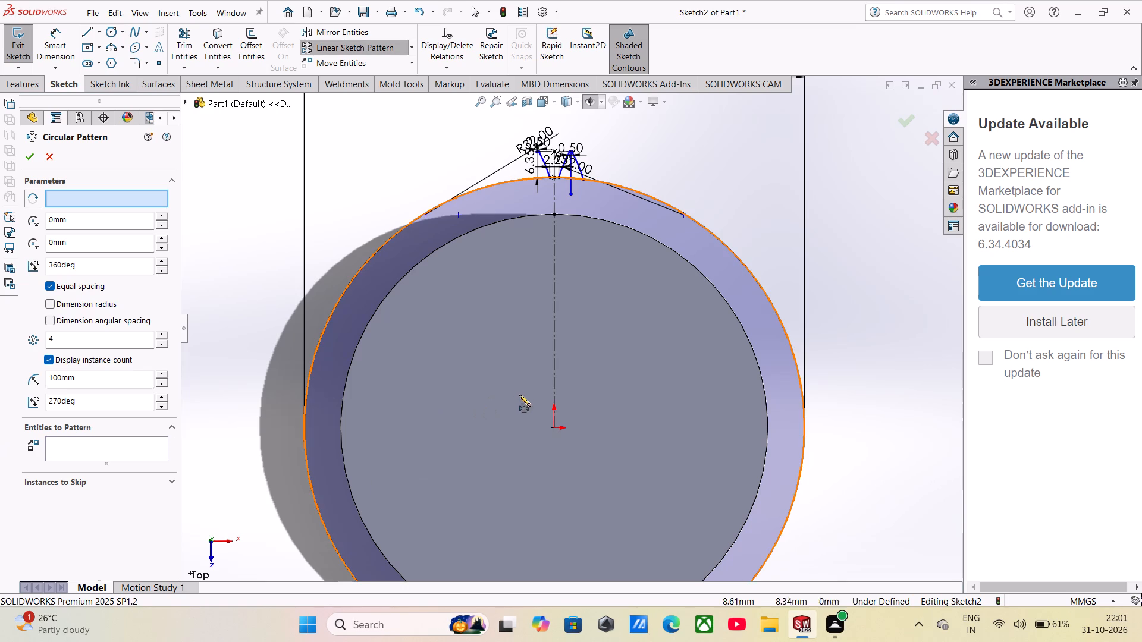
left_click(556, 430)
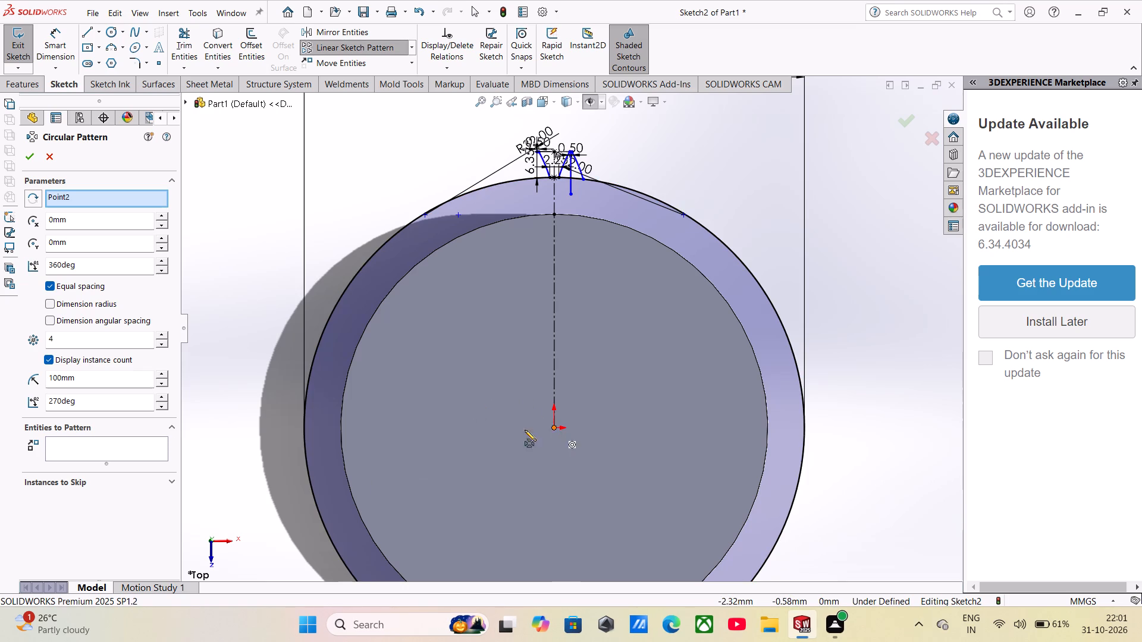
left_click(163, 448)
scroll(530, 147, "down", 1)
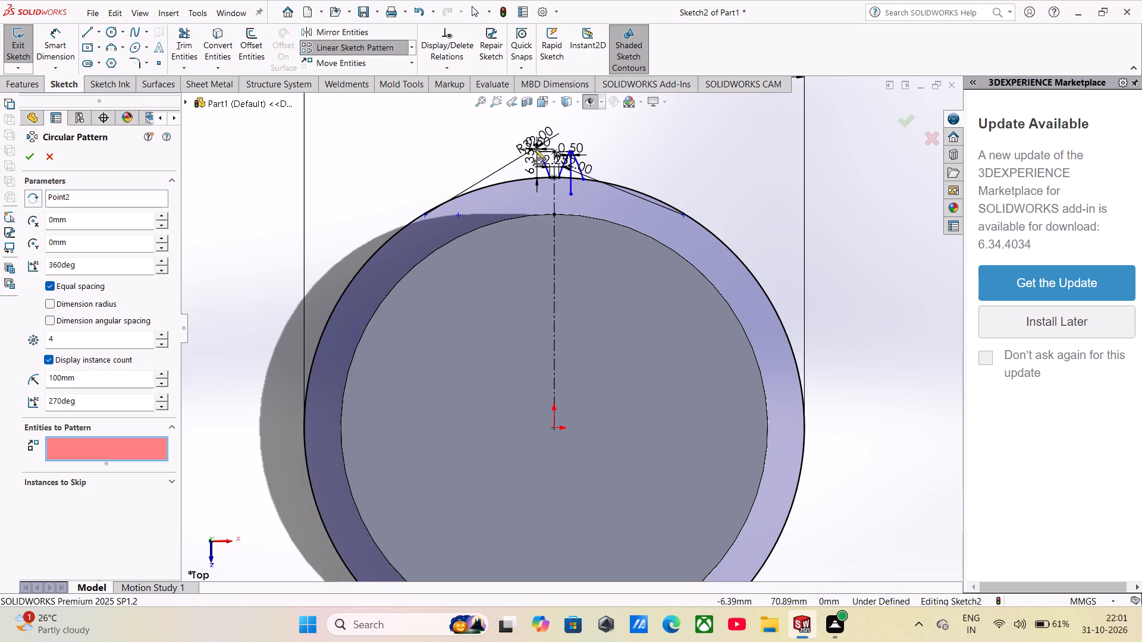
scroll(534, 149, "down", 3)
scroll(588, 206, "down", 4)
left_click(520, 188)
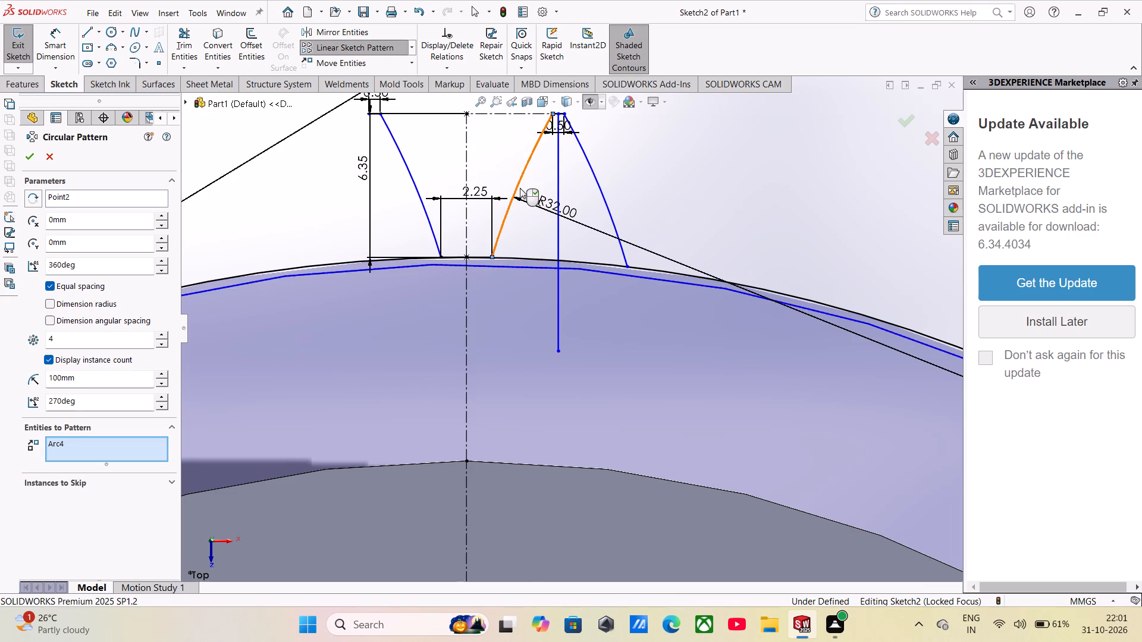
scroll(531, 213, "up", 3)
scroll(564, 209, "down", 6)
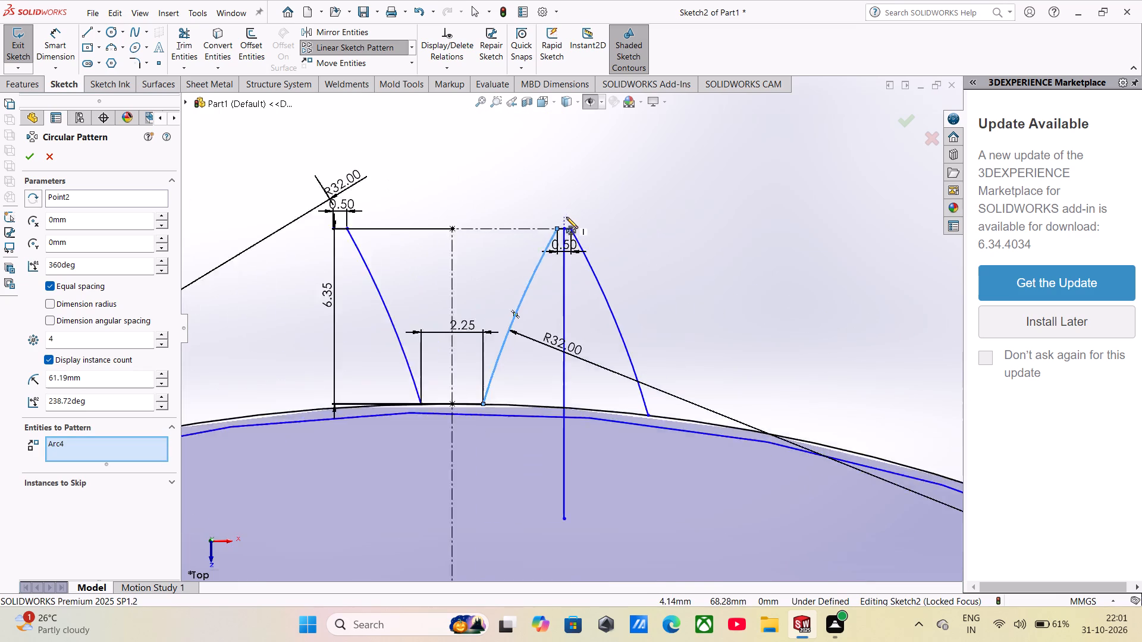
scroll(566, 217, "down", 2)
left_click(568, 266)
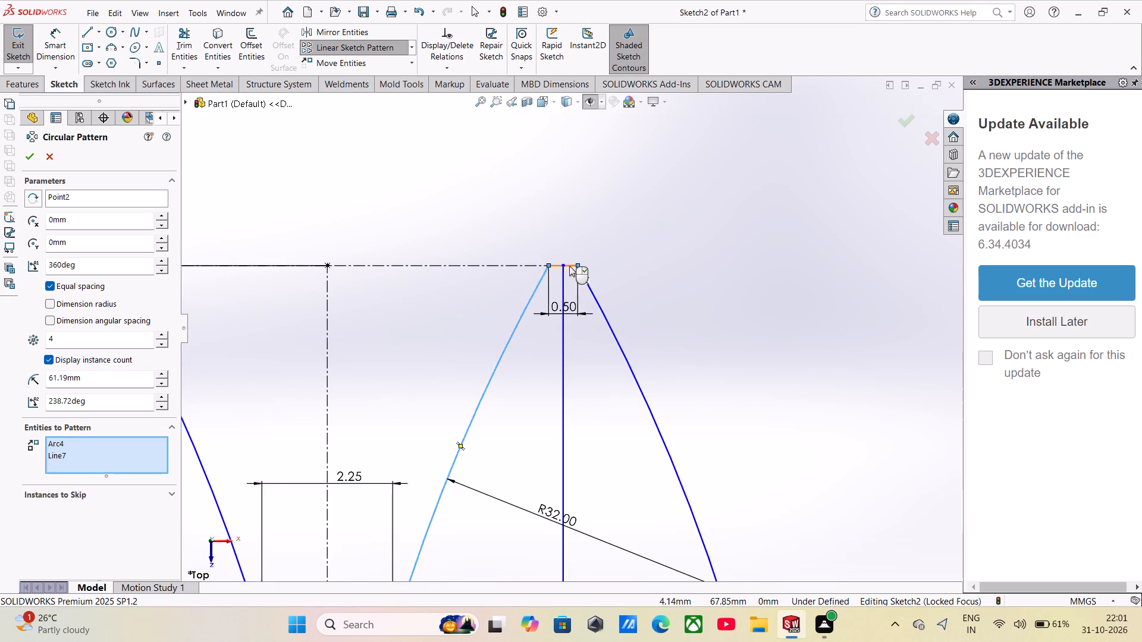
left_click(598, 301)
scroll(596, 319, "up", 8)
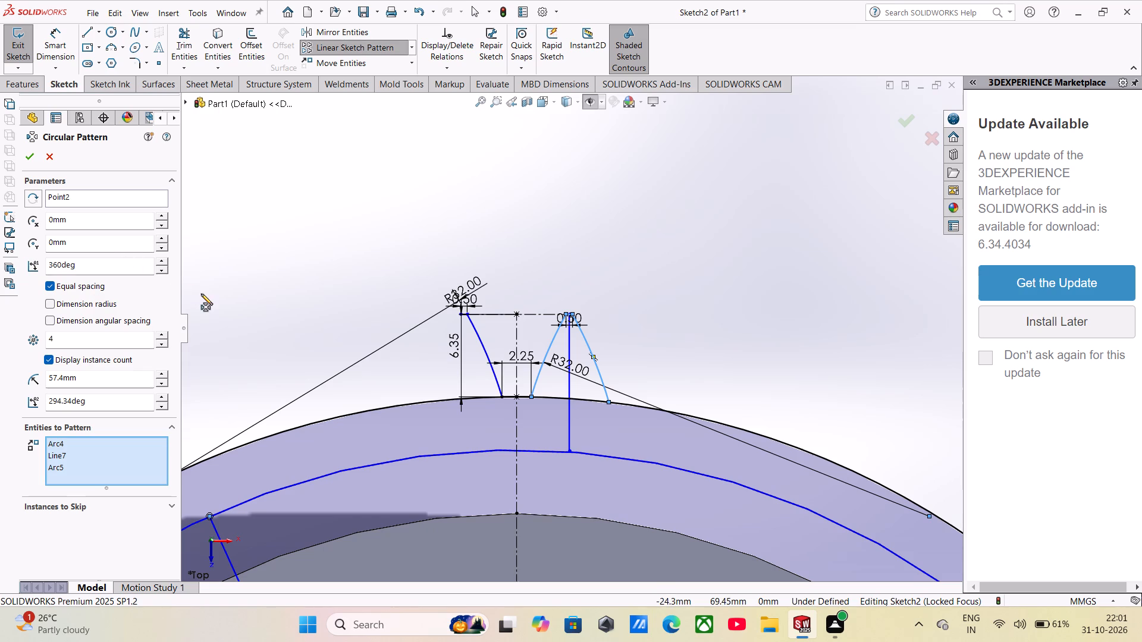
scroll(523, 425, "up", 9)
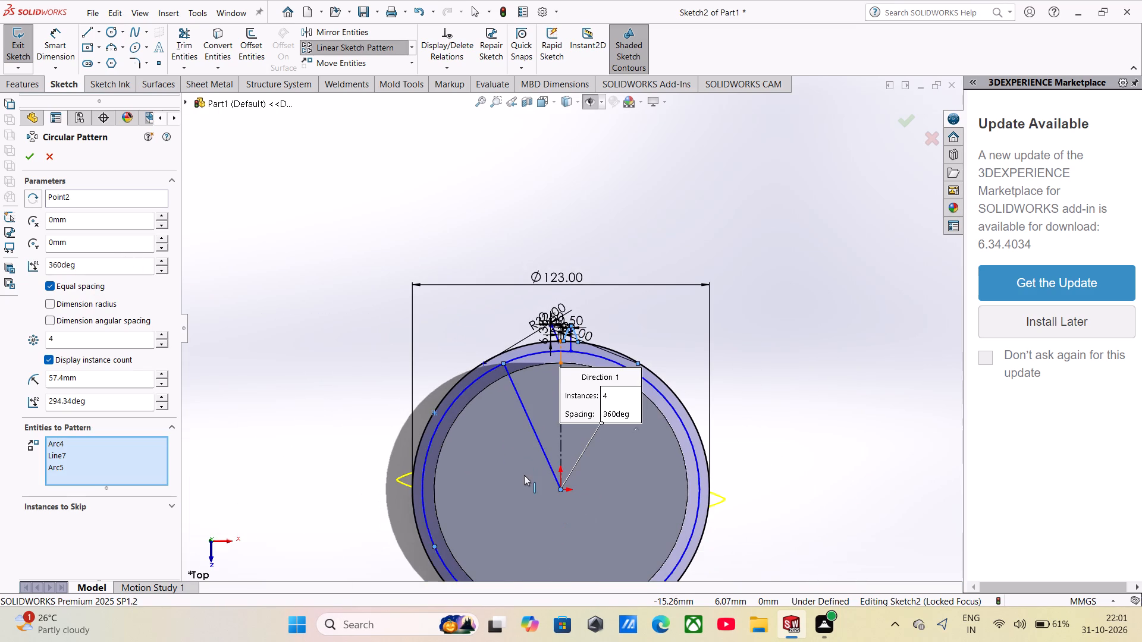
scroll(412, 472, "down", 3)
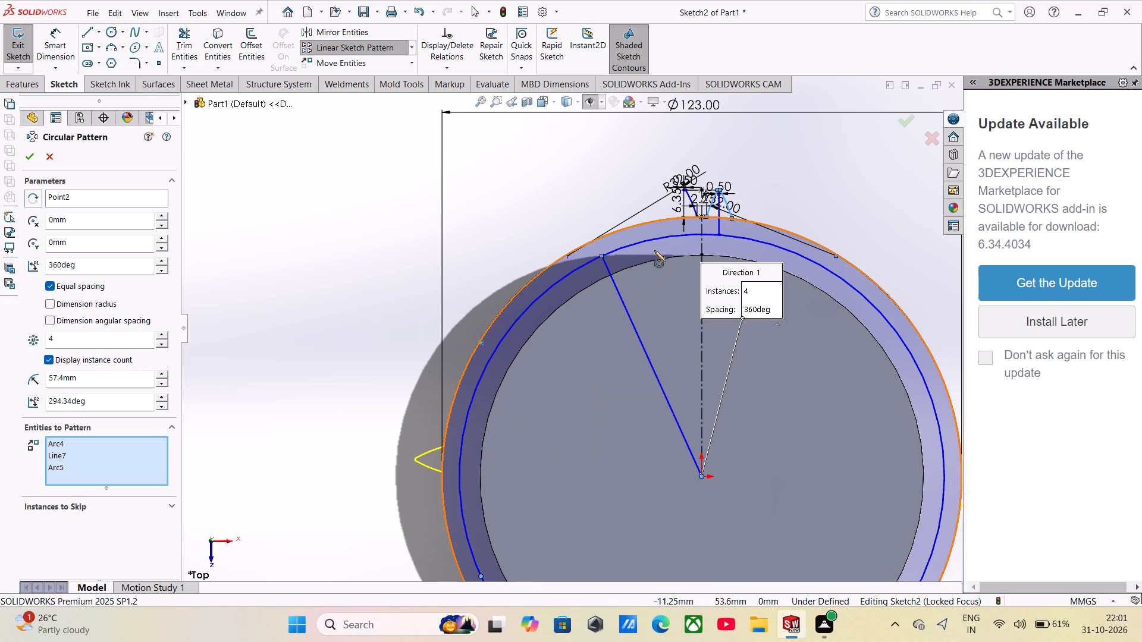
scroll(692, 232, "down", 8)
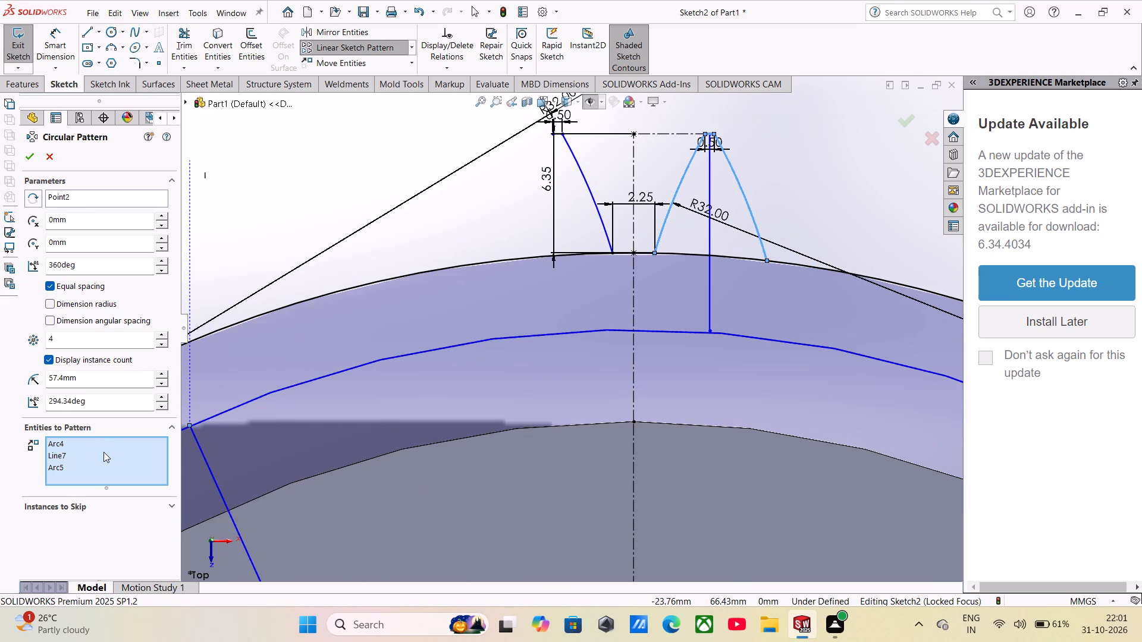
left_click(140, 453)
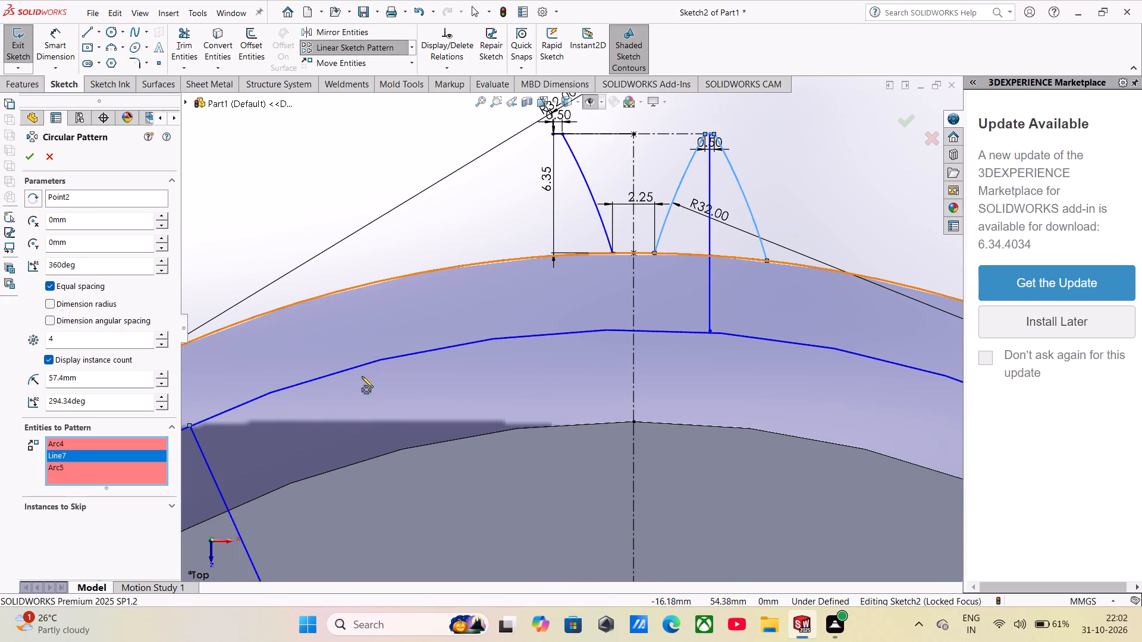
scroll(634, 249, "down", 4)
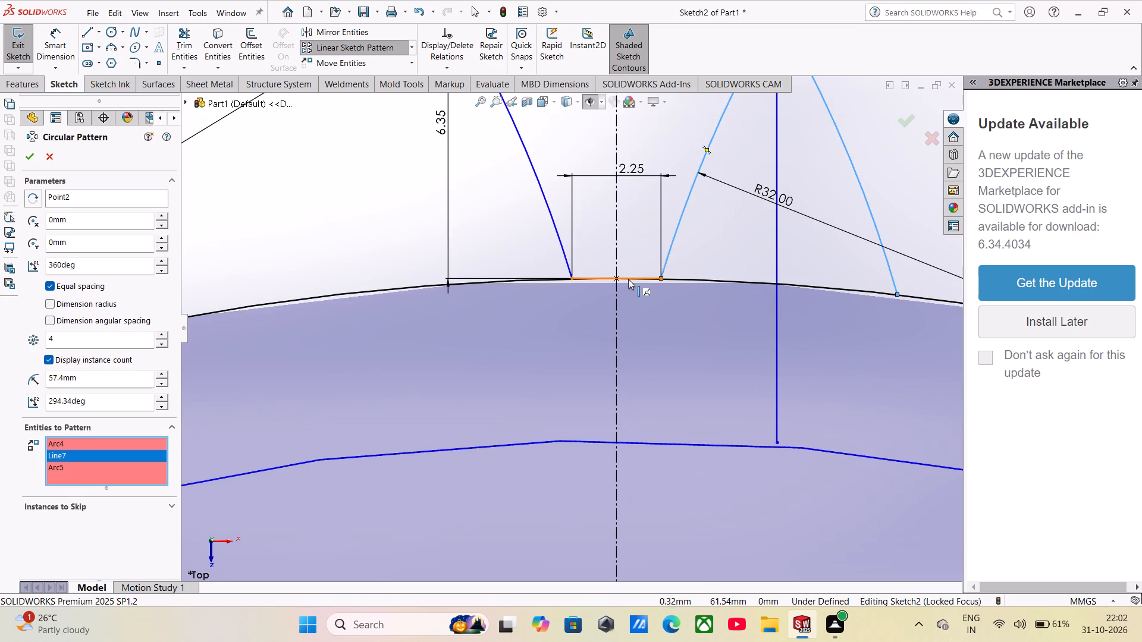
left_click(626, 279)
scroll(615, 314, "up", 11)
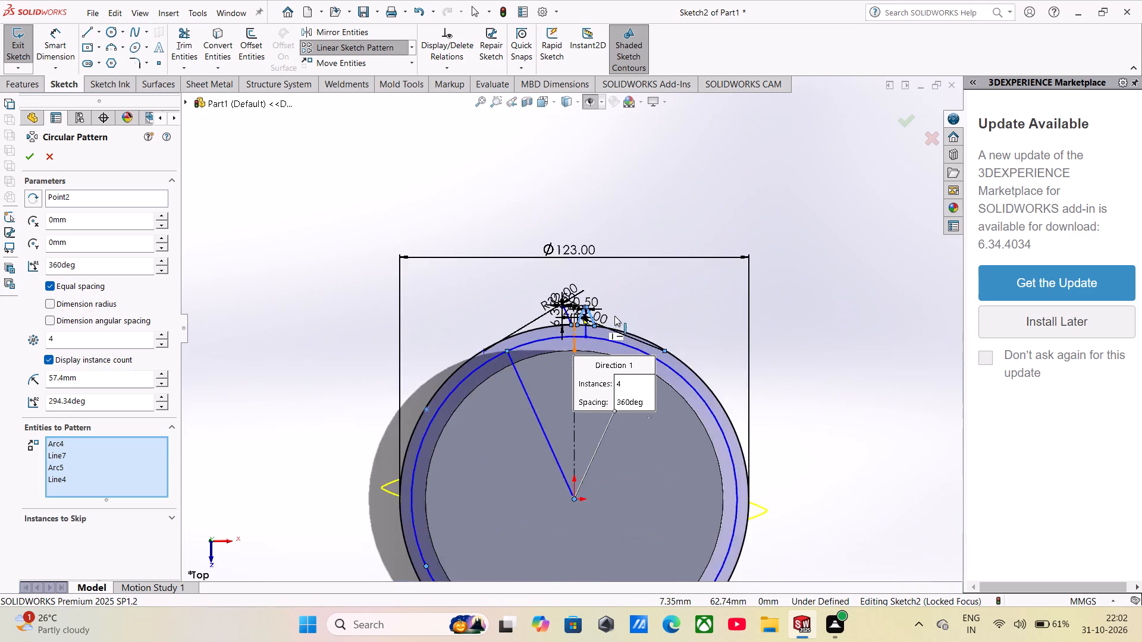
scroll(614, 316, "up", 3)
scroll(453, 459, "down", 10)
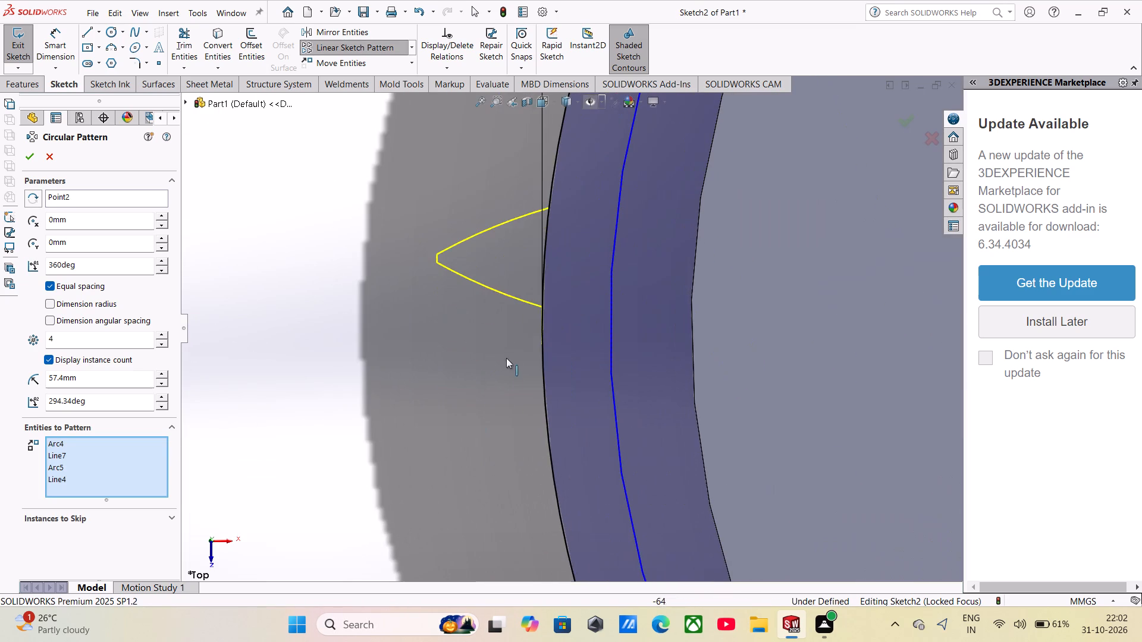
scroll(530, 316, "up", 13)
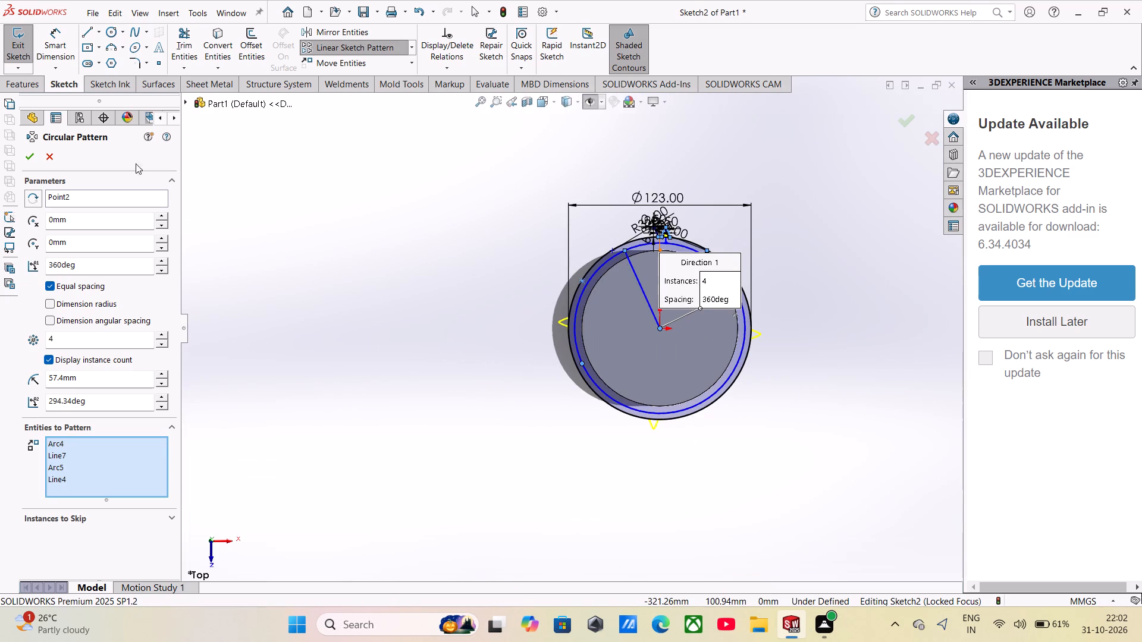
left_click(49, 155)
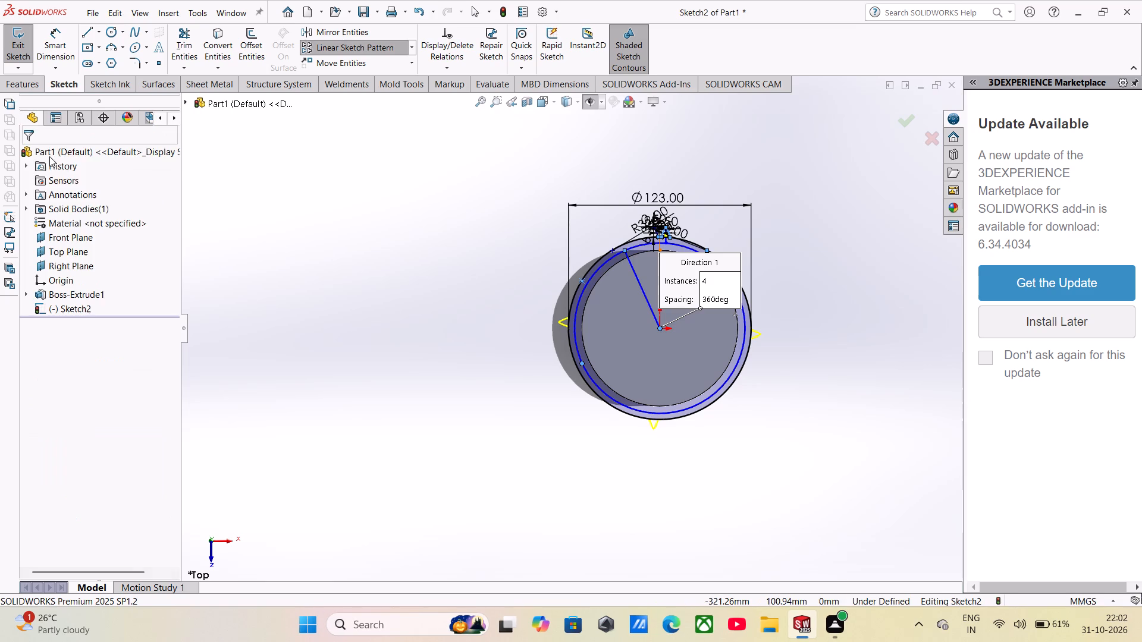
Trim away the 123 mm circle outside the tooth profile and the separate R32 flank arc on the centreline's left side.
scroll(600, 233, "down", 9)
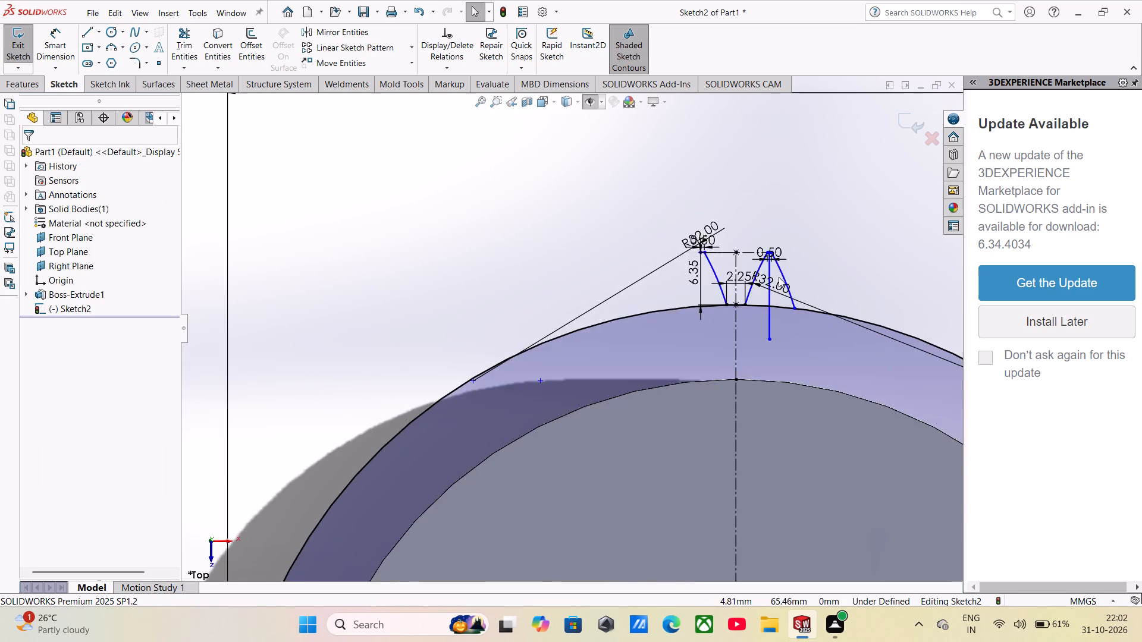
scroll(779, 277, "down", 5)
scroll(630, 356, "down", 2)
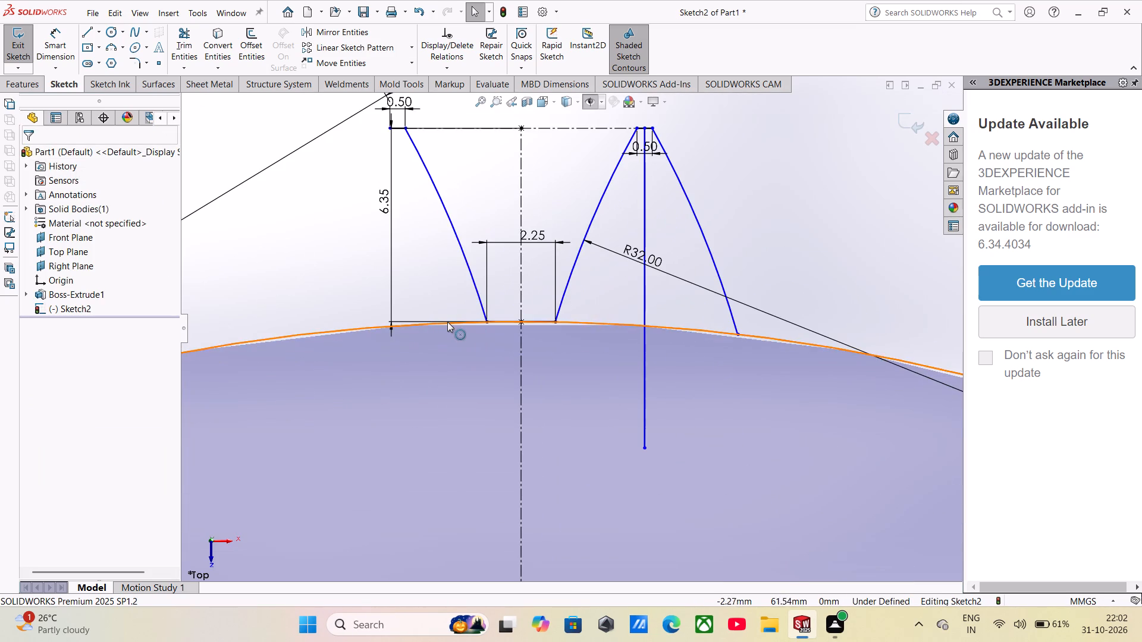
scroll(447, 322, "up", 6)
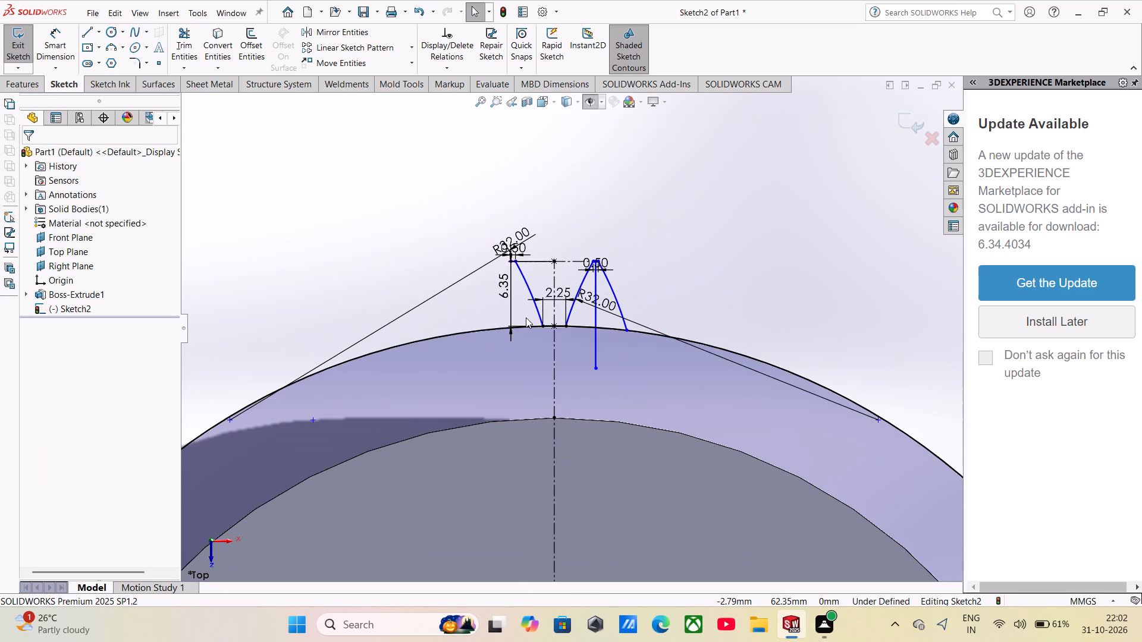
scroll(524, 326, "down", 4)
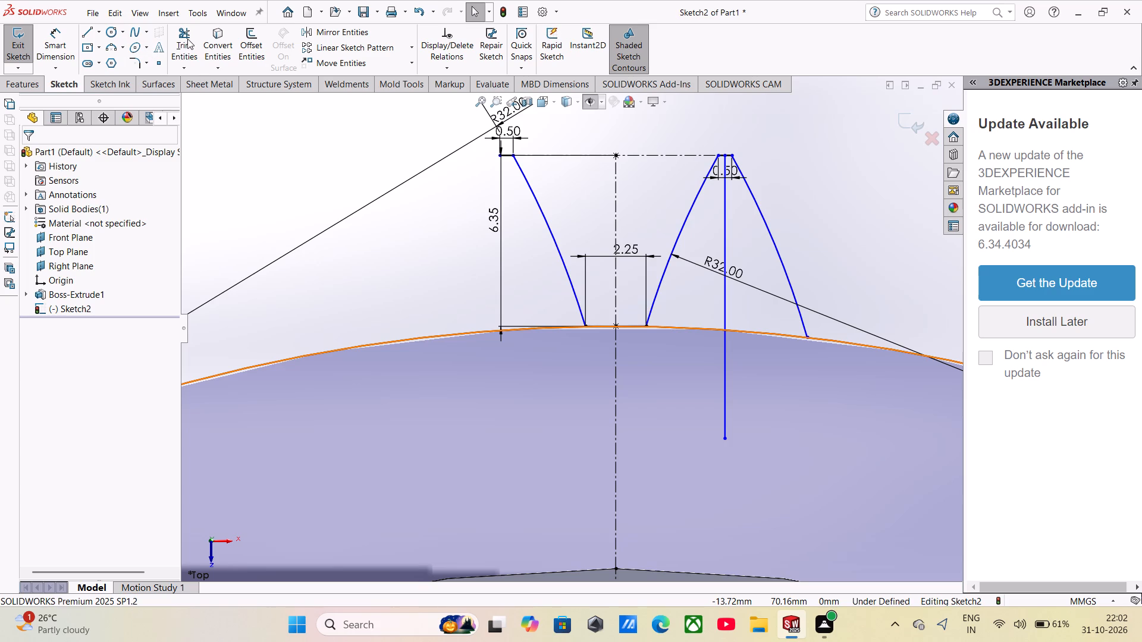
left_click(187, 39)
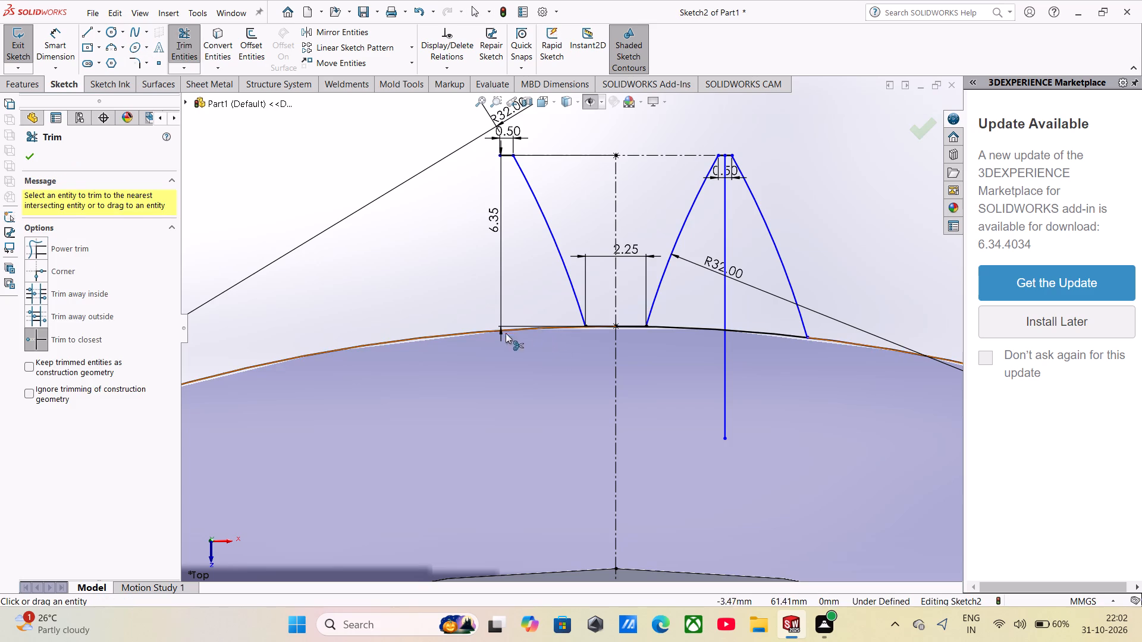
left_click(481, 337)
left_click(478, 336)
left_click(474, 333)
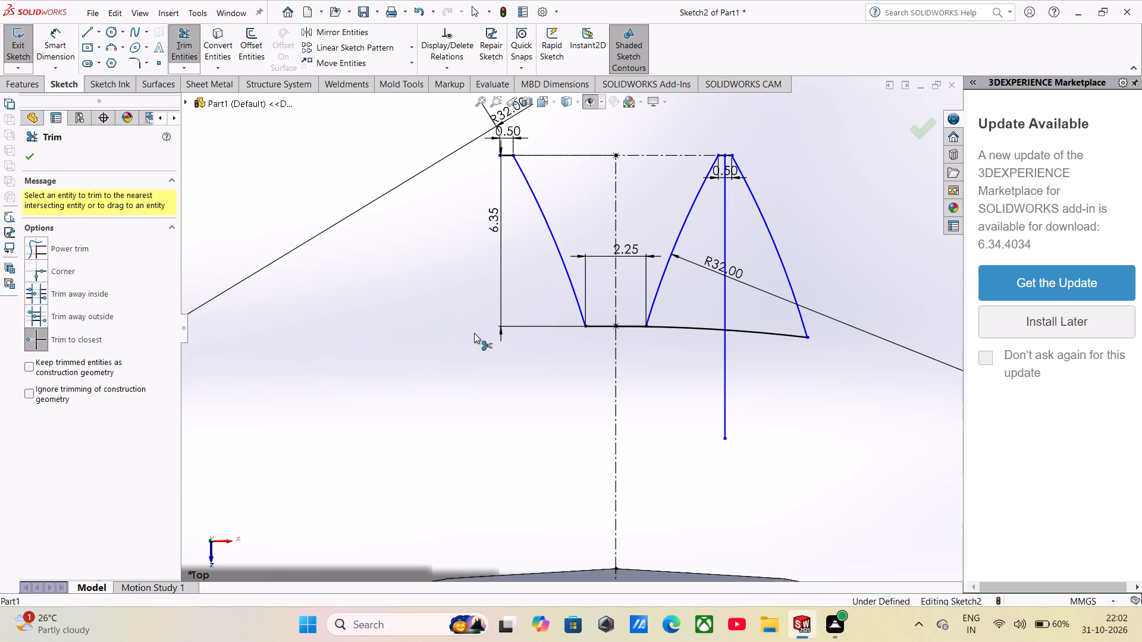
left_click(571, 288)
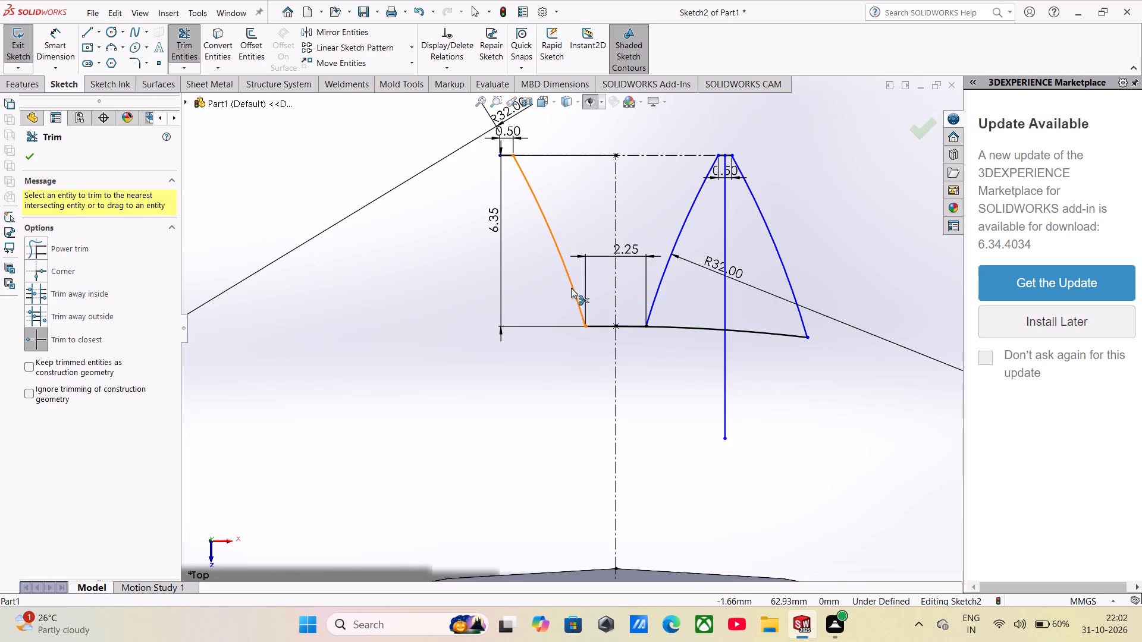
Trim the remaining circle arc between the two tooth flanks and the vertical mirror line, closing the Trim command.
scroll(679, 285, "down", 2)
scroll(689, 359, "up", 3)
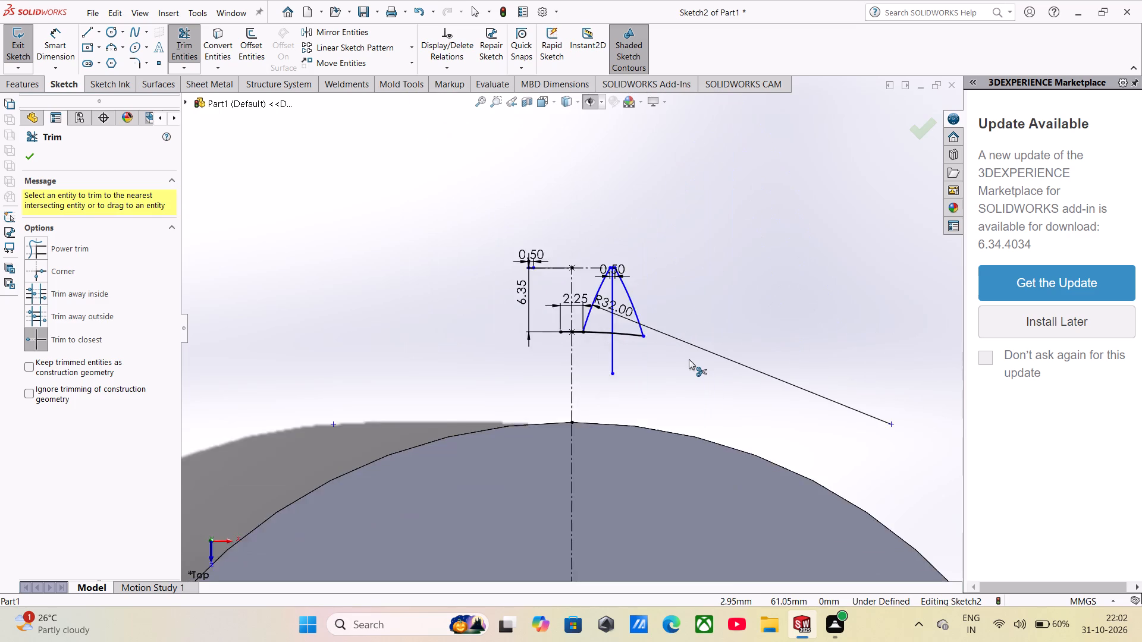
scroll(689, 359, "up", 3)
scroll(585, 363, "down", 4)
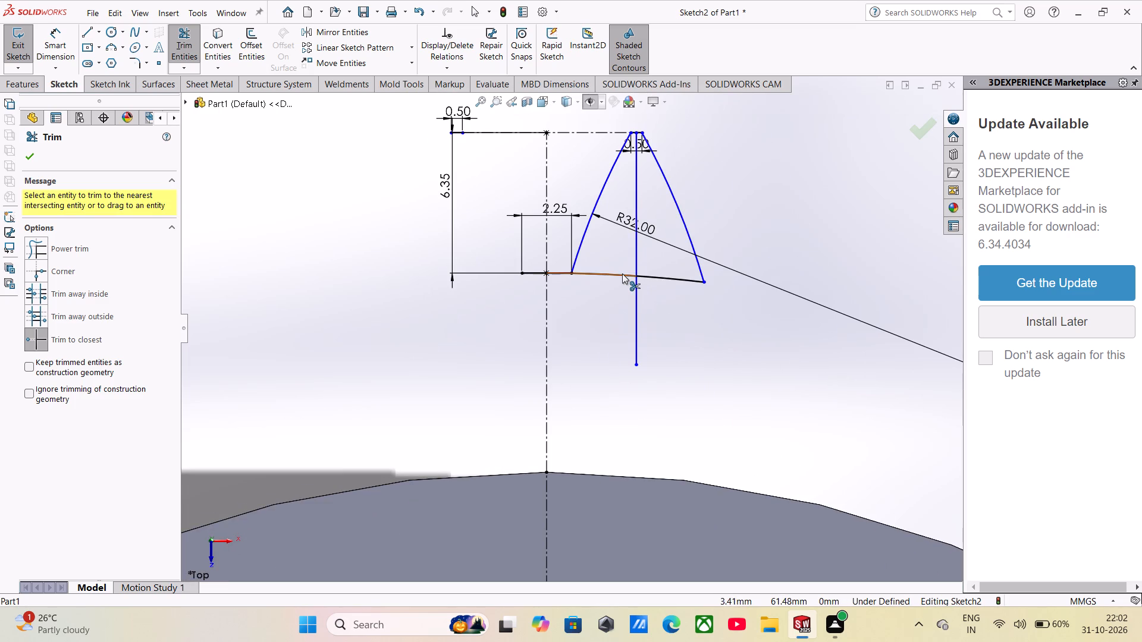
left_click(622, 273)
left_click(657, 275)
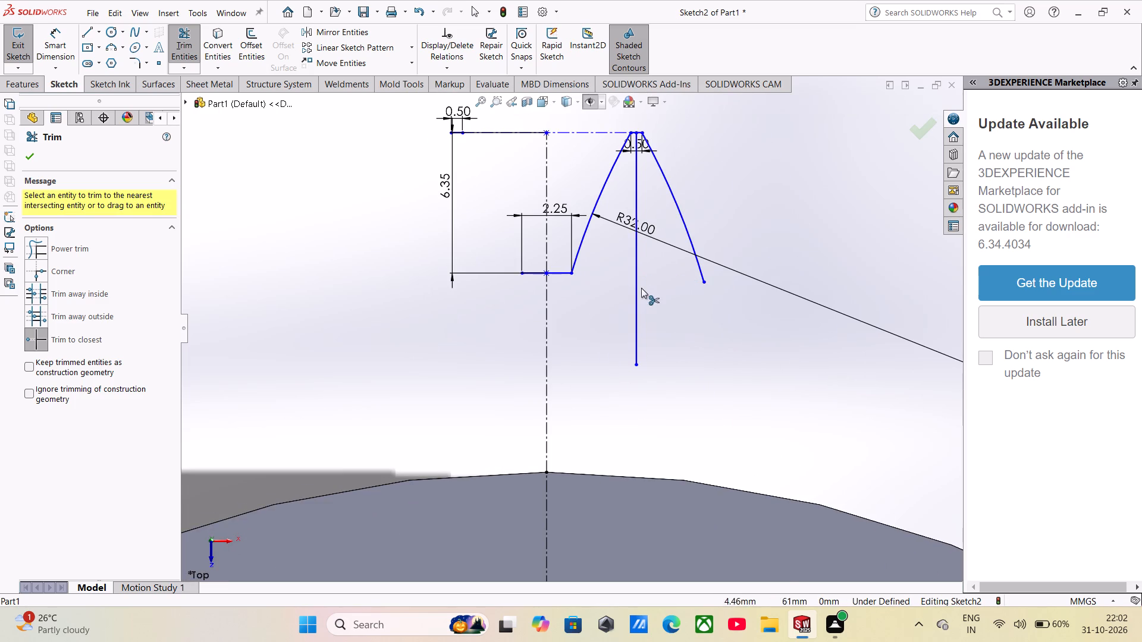
left_click(635, 295)
scroll(519, 281, "up", 2)
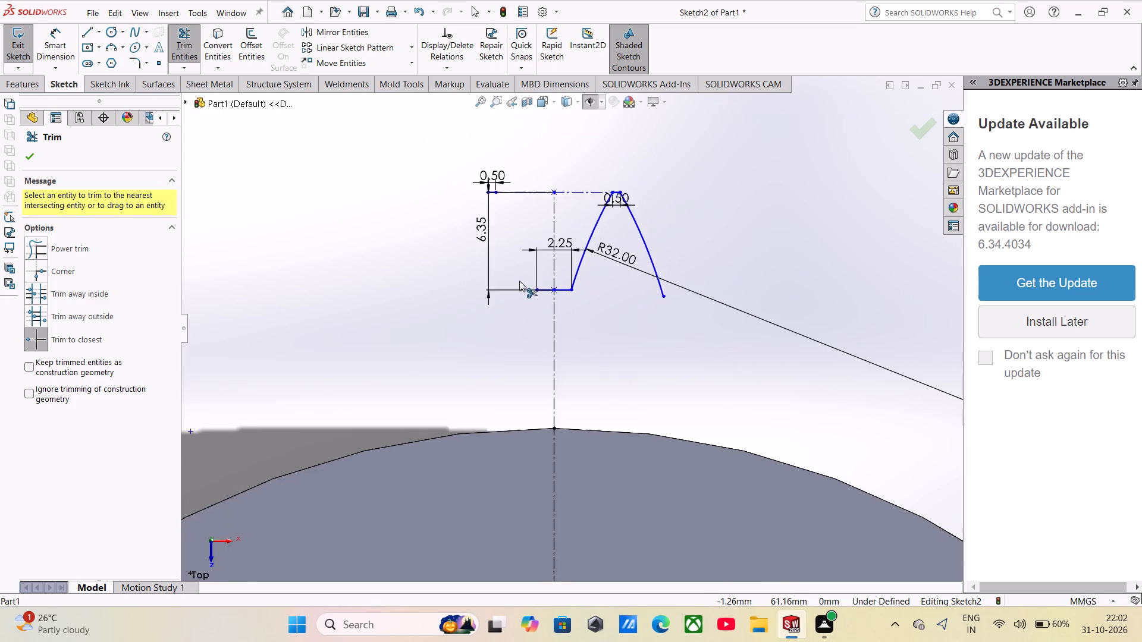
scroll(519, 281, "up", 3)
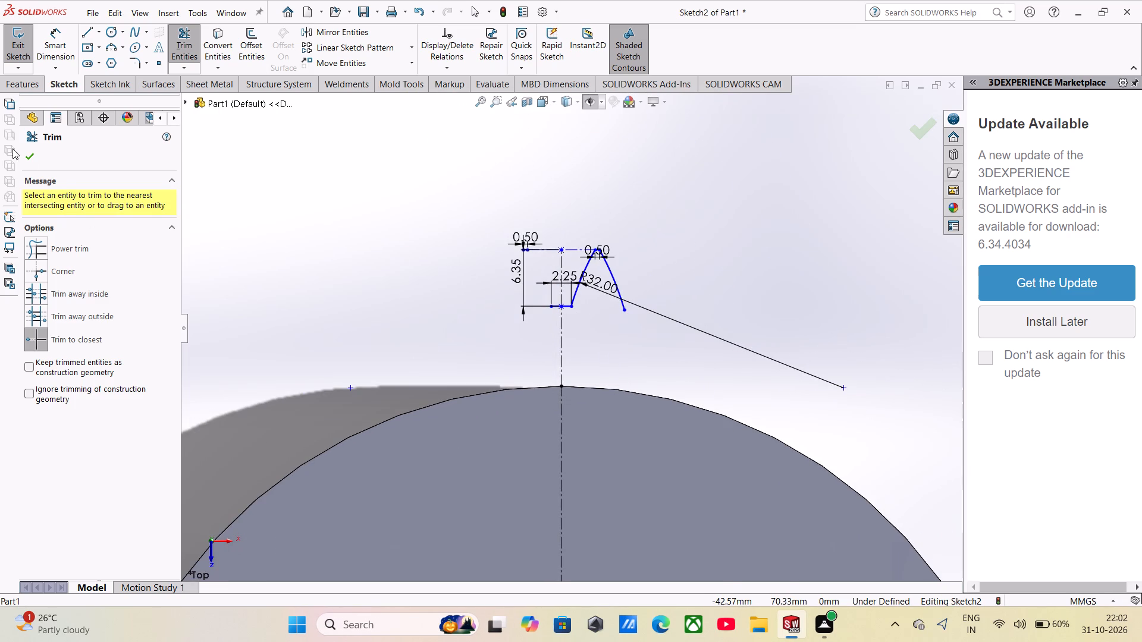
double_click(20, 156)
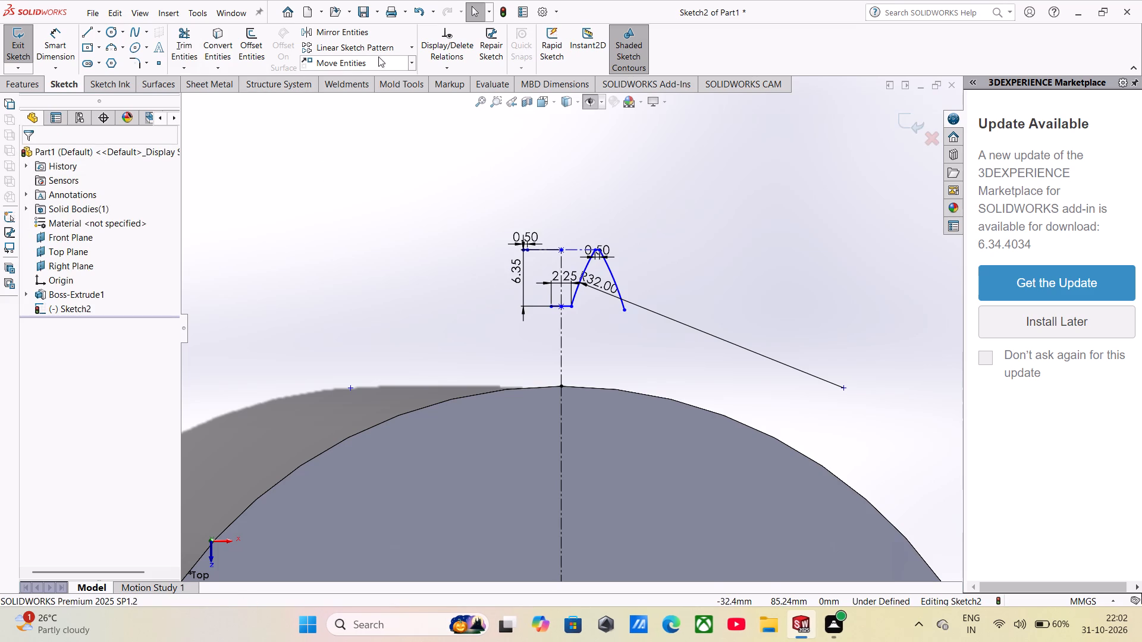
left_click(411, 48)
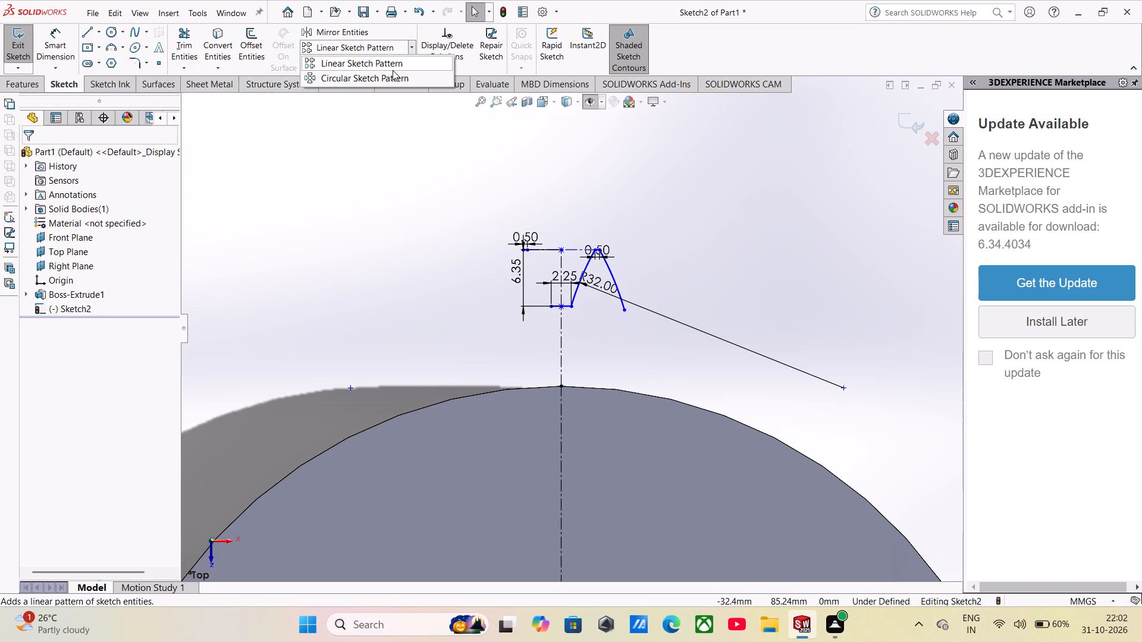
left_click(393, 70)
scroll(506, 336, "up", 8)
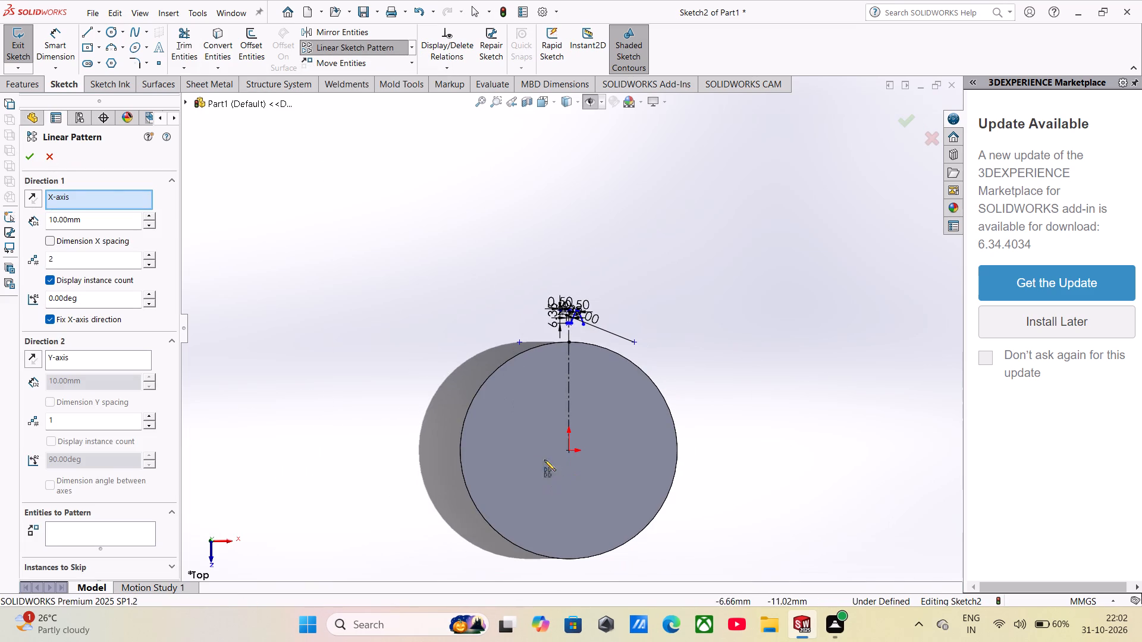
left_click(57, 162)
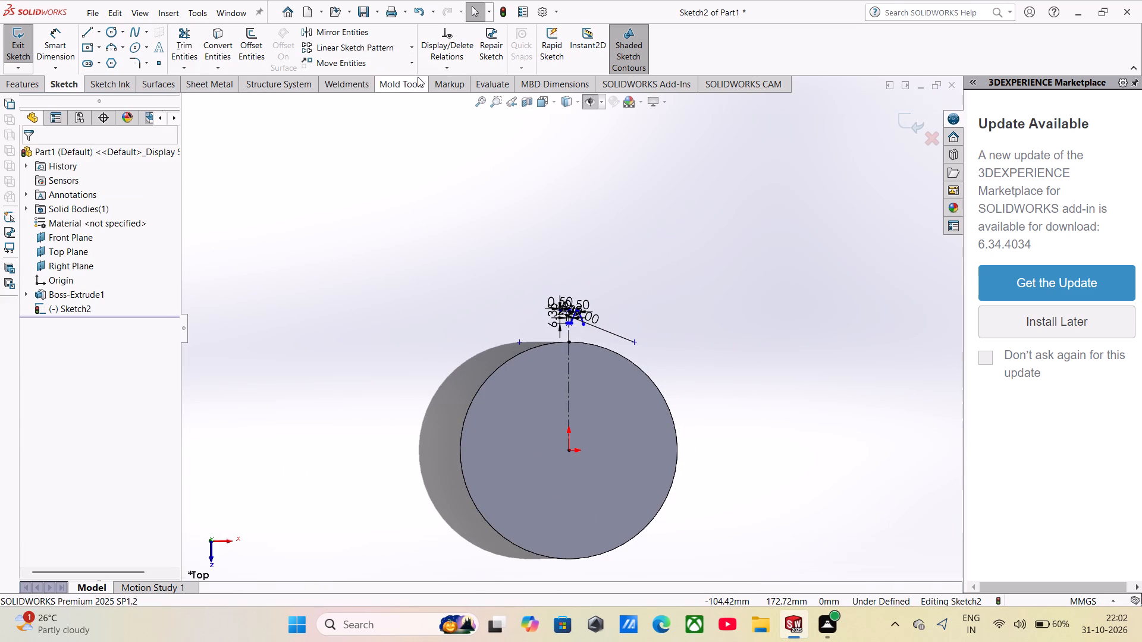
Start a circular sketch pattern about the disc's centre with the 2.25 mm base line, both tooth flank arcs and the 0.50 mm tip line.
left_click(413, 43)
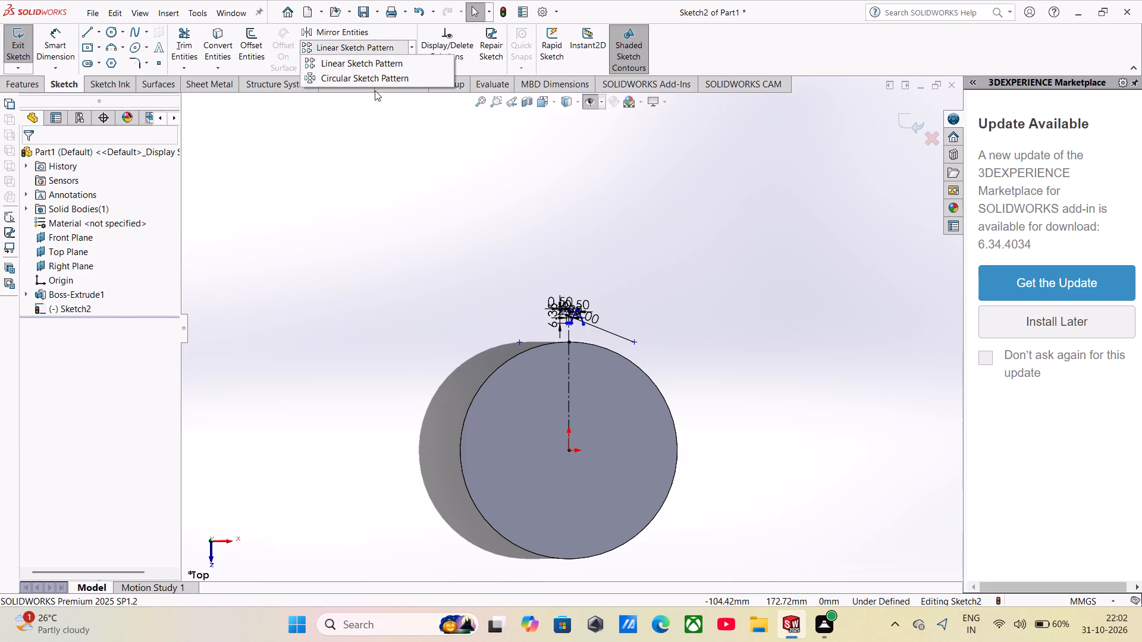
left_click(372, 85)
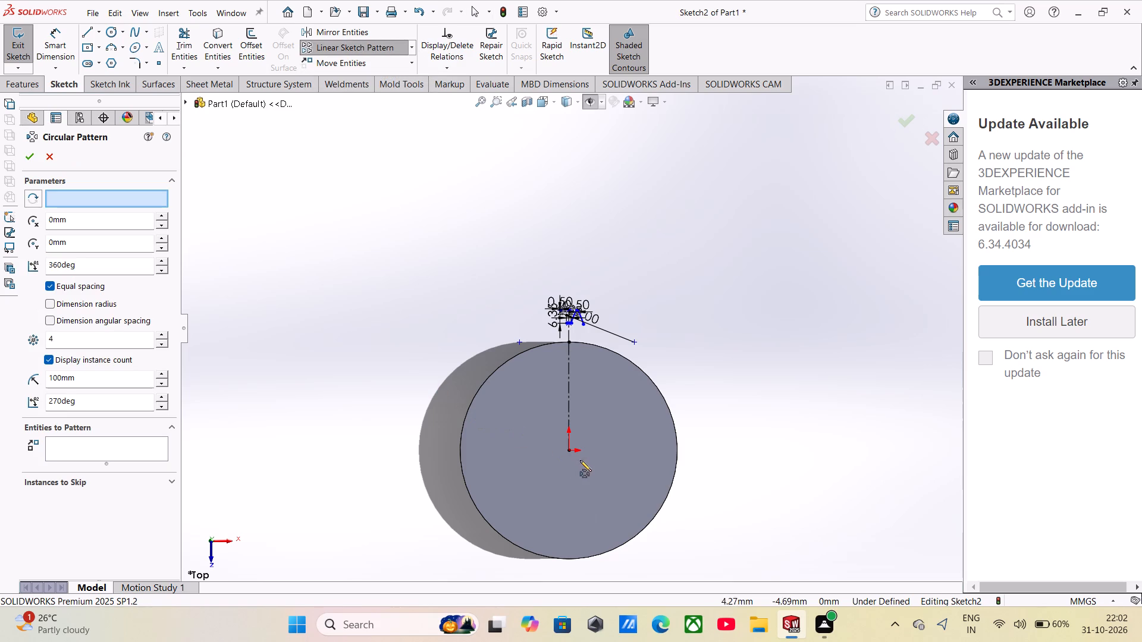
left_click(566, 450)
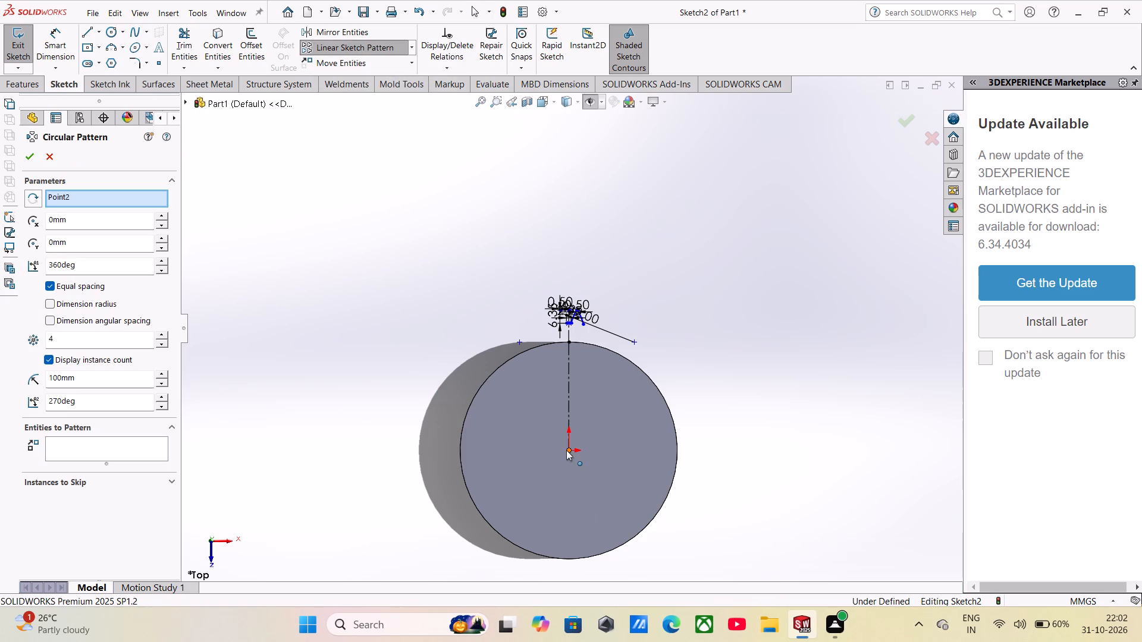
left_click(63, 437)
left_click(66, 443)
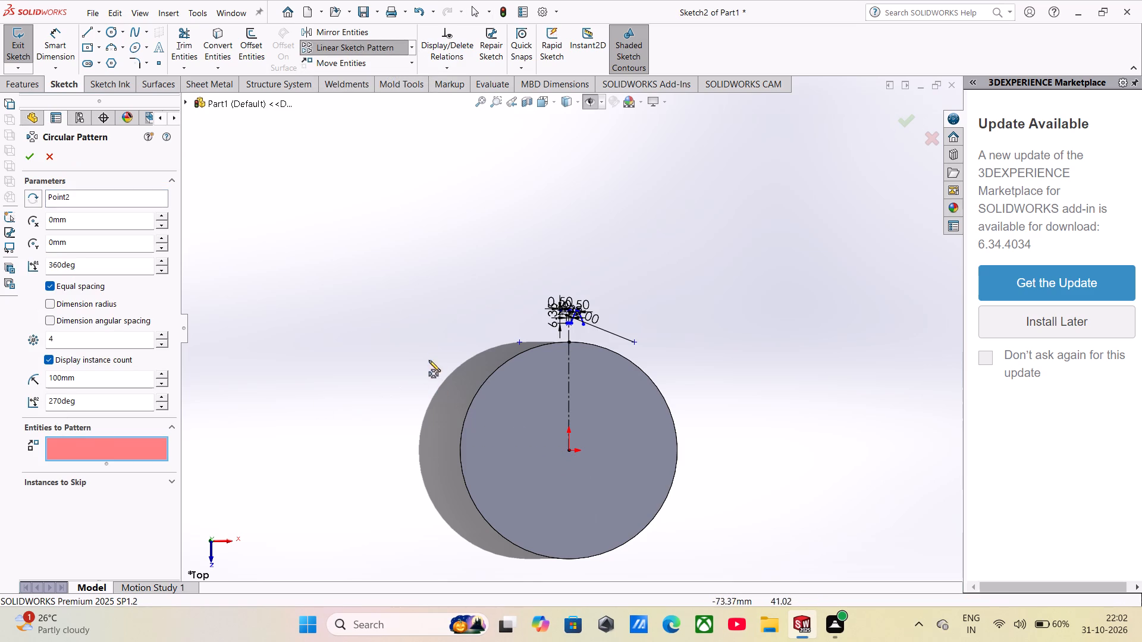
scroll(472, 347, "down", 4)
scroll(873, 269, "down", 3)
scroll(511, 336, "down", 3)
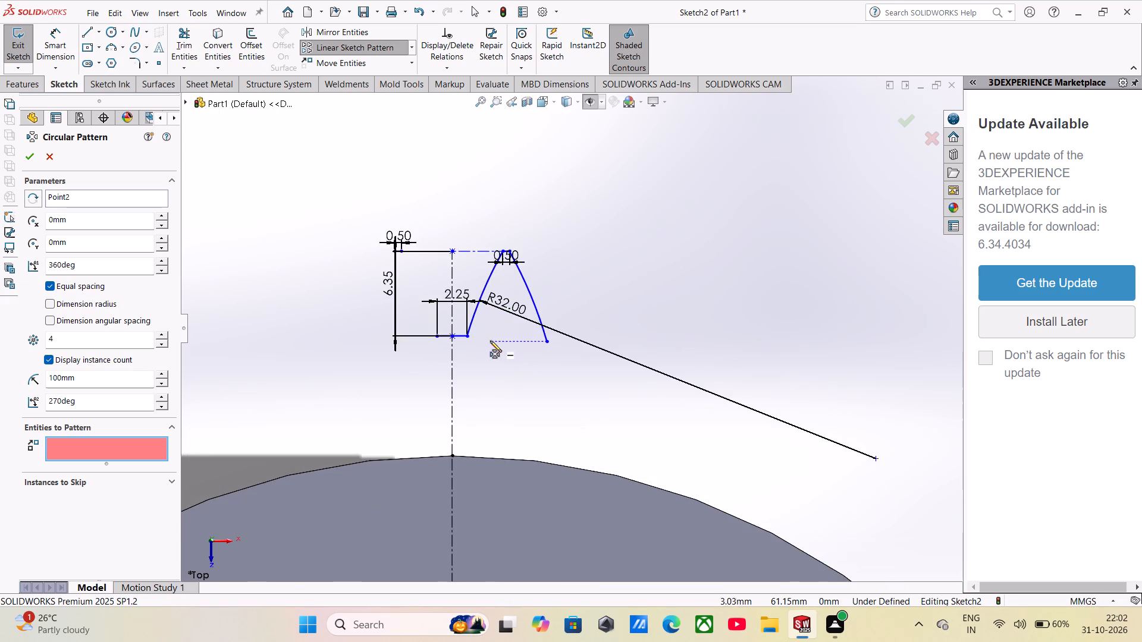
scroll(487, 341, "down", 3)
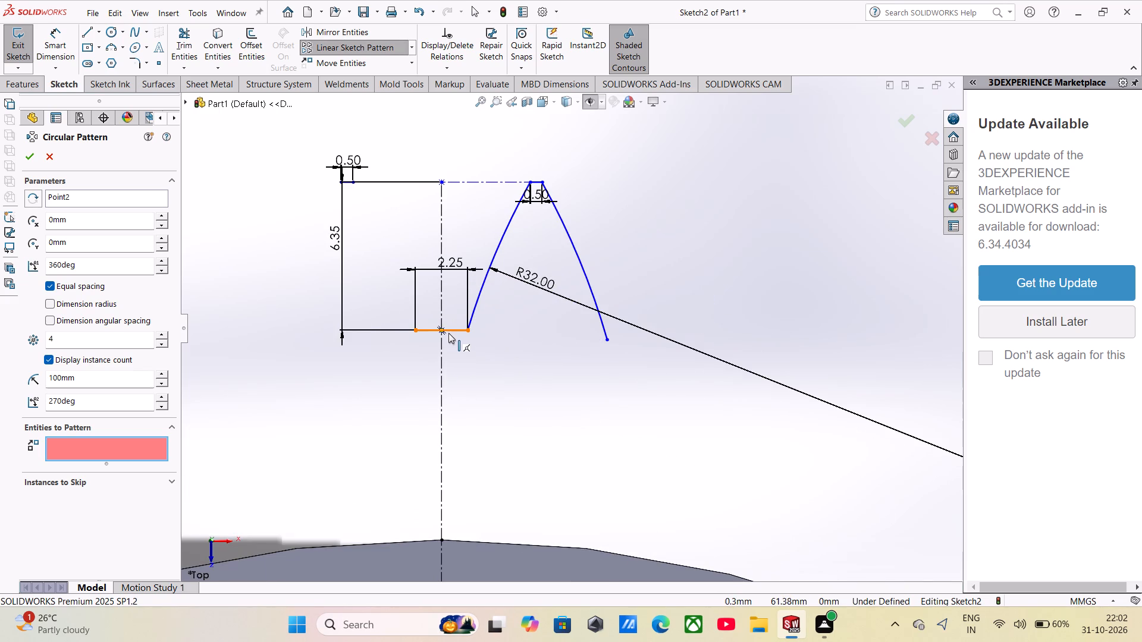
left_click(448, 333)
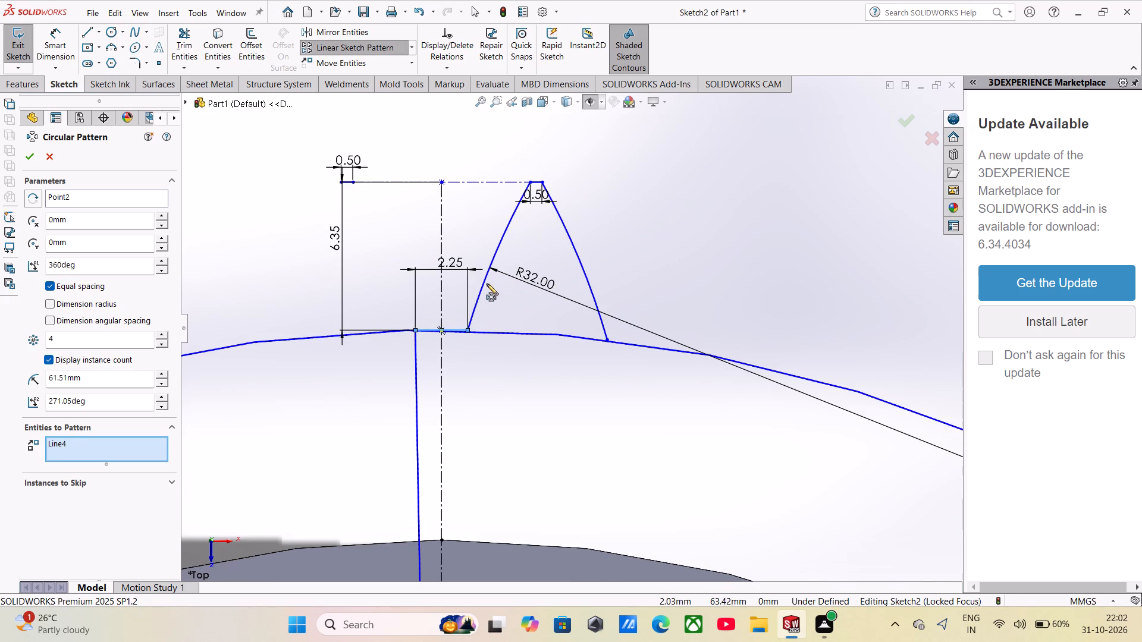
left_click(486, 283)
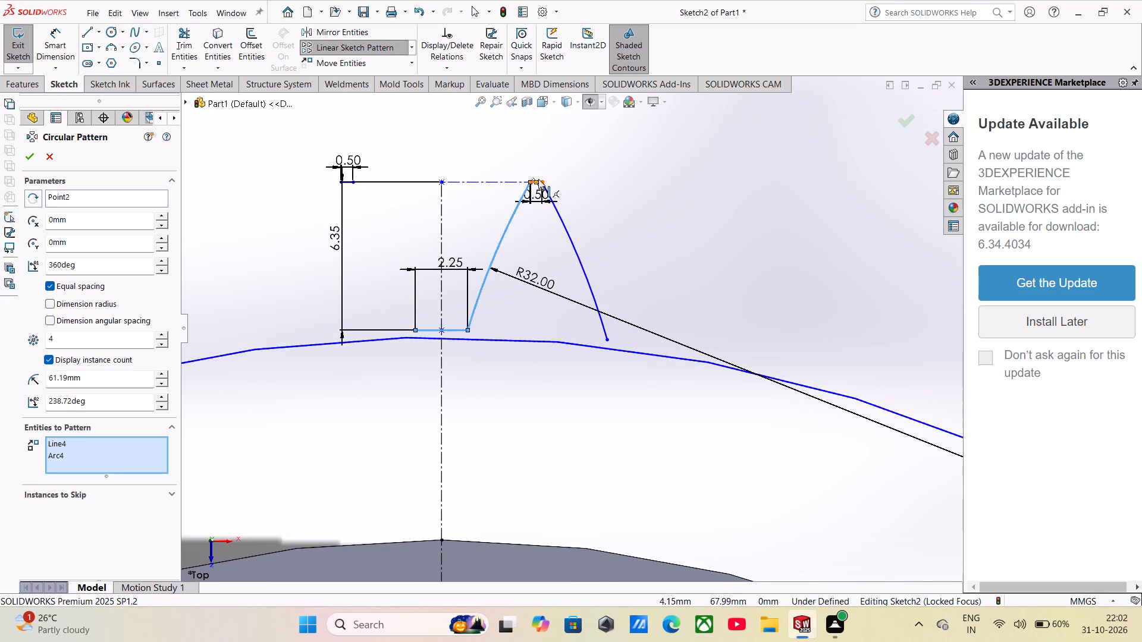
scroll(563, 226, "down", 1)
left_click(563, 226)
scroll(531, 194, "down", 4)
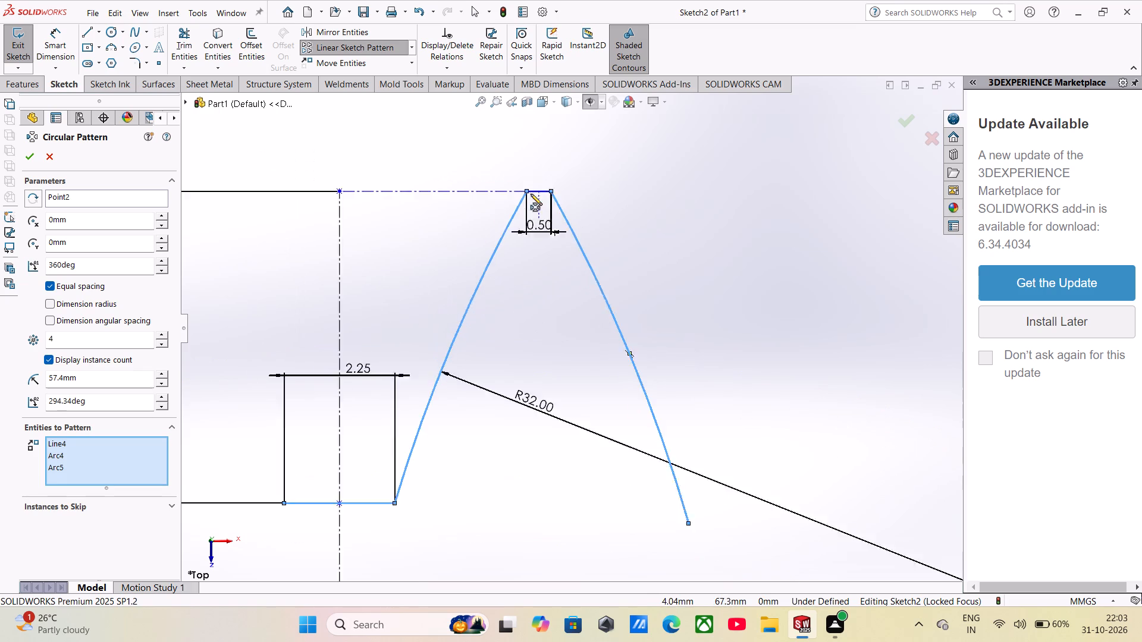
left_click(547, 198)
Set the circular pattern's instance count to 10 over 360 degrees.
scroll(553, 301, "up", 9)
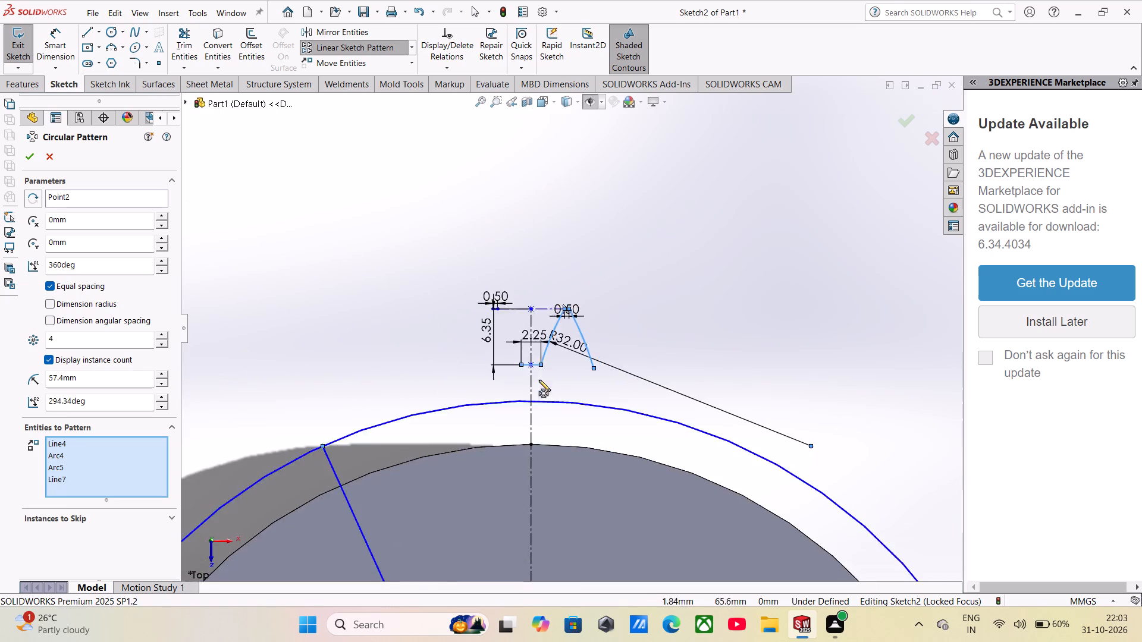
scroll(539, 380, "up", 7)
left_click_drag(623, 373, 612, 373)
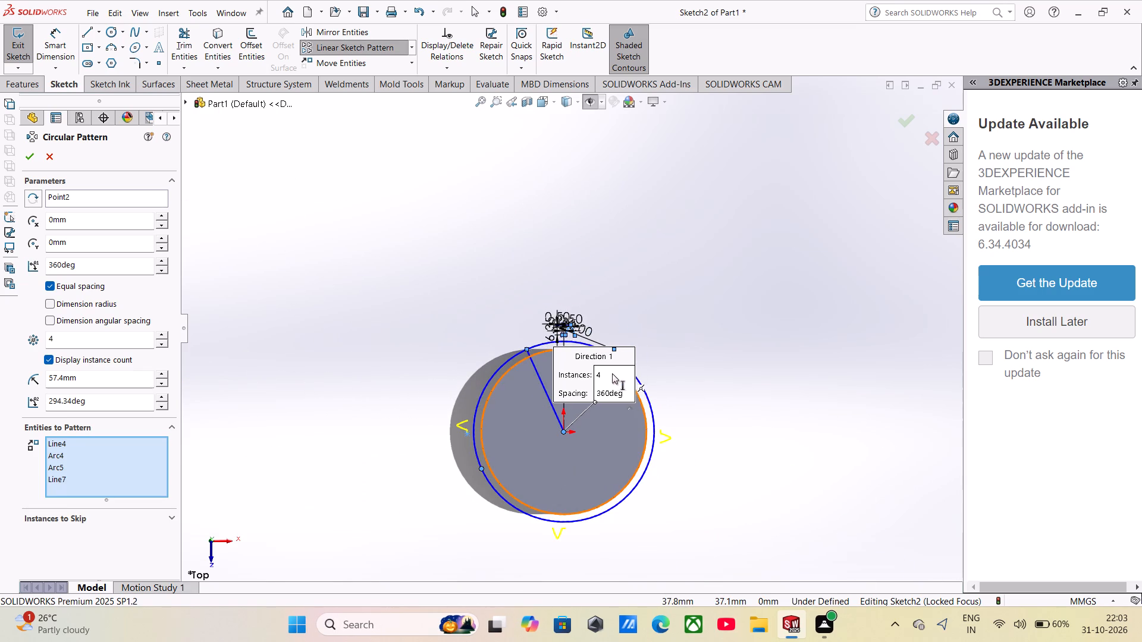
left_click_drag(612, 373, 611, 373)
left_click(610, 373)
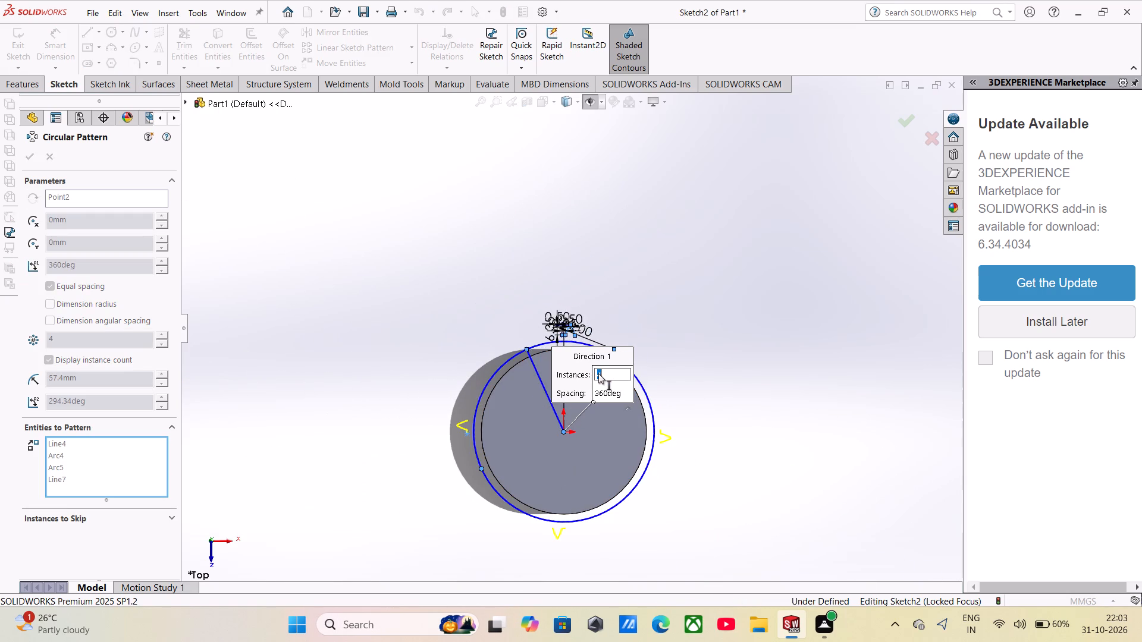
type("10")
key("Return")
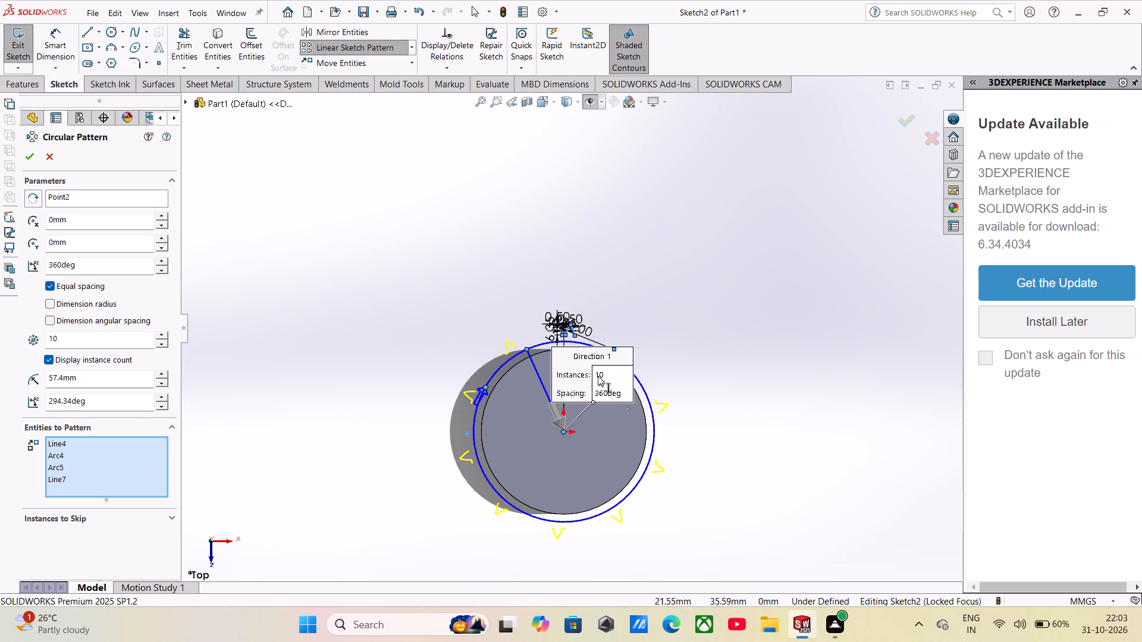
Raise the circular sketch pattern's instance count to 47 over 360 degrees and apply the pattern.
left_click(164, 334)
double_click(164, 334)
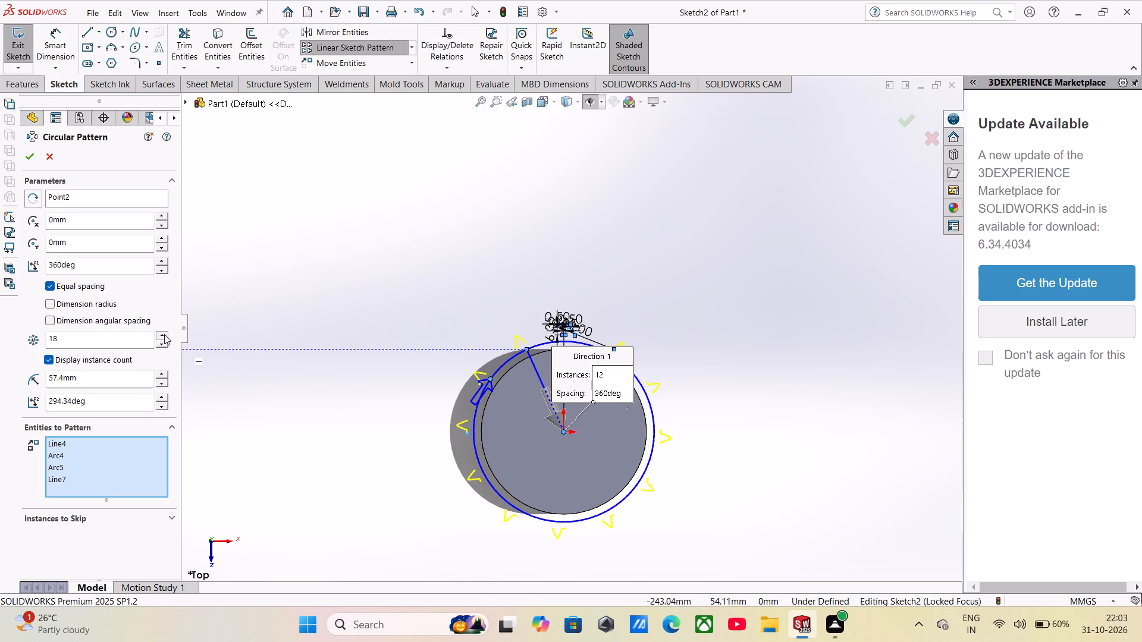
triple_click(164, 333)
triple_click(164, 333)
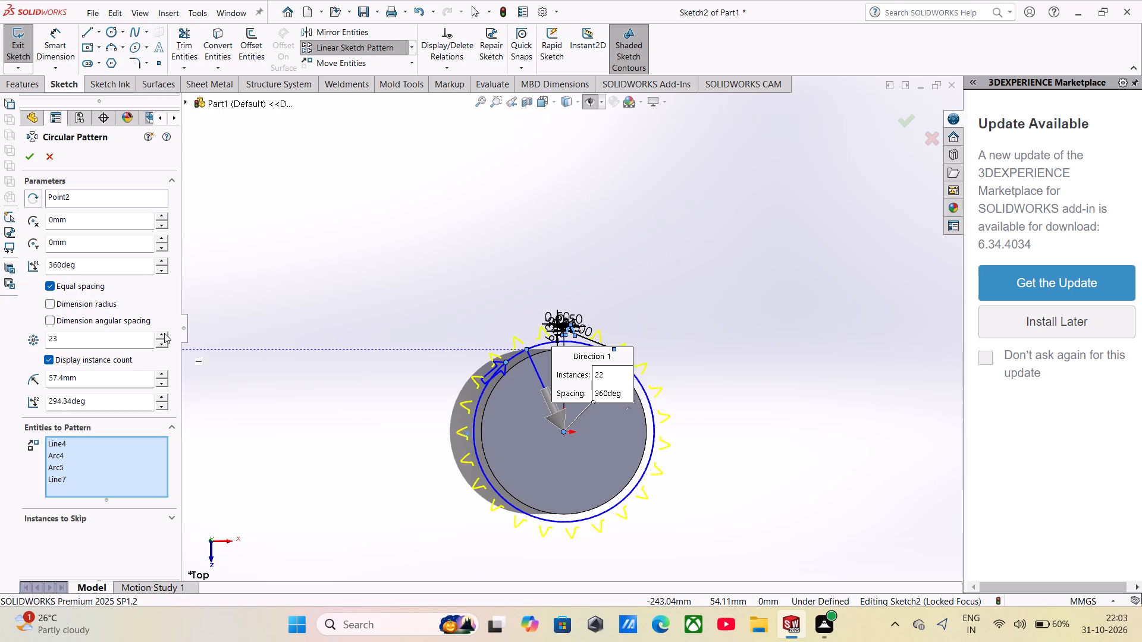
left_click(164, 333)
triple_click(164, 333)
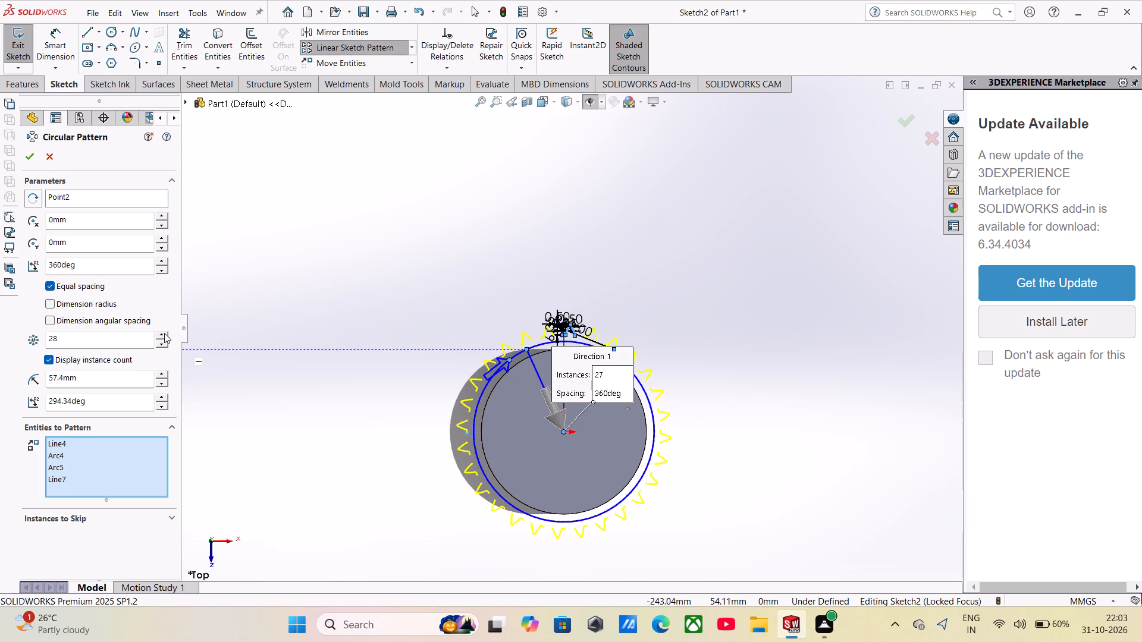
triple_click(164, 333)
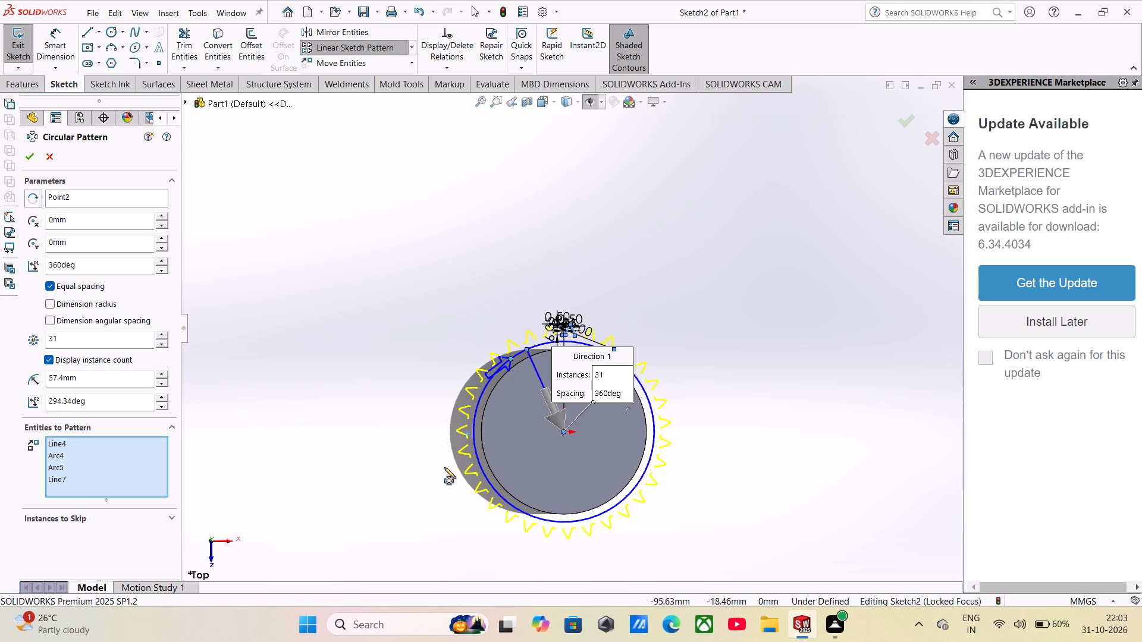
scroll(445, 468, "down", 3)
scroll(557, 454, "down", 3)
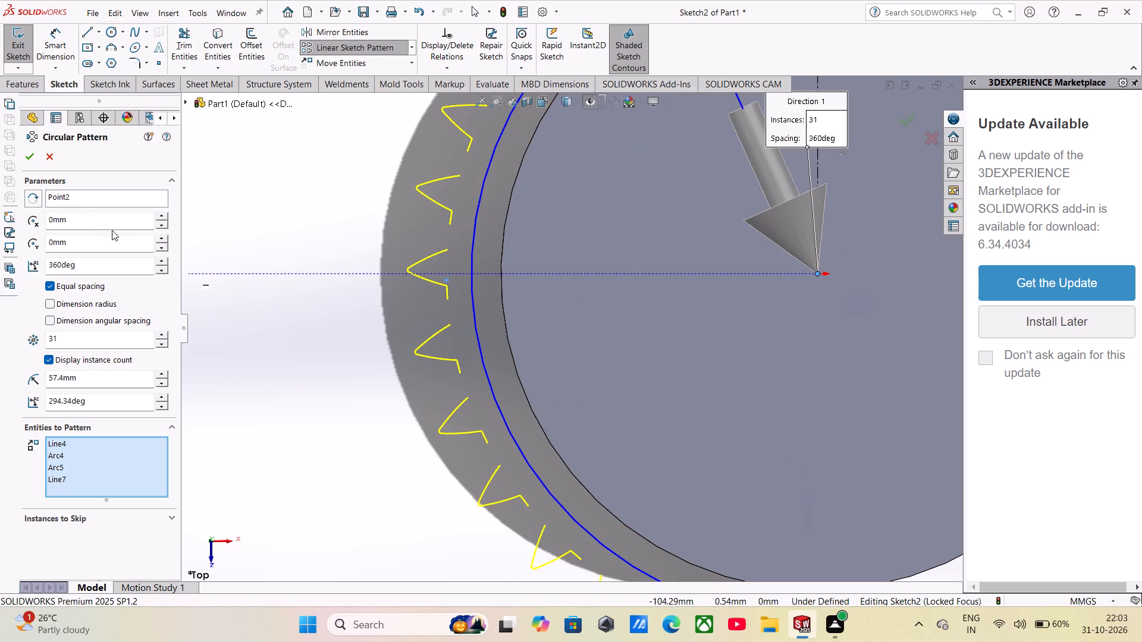
triple_click(165, 332)
triple_click(165, 332)
triple_click(165, 332)
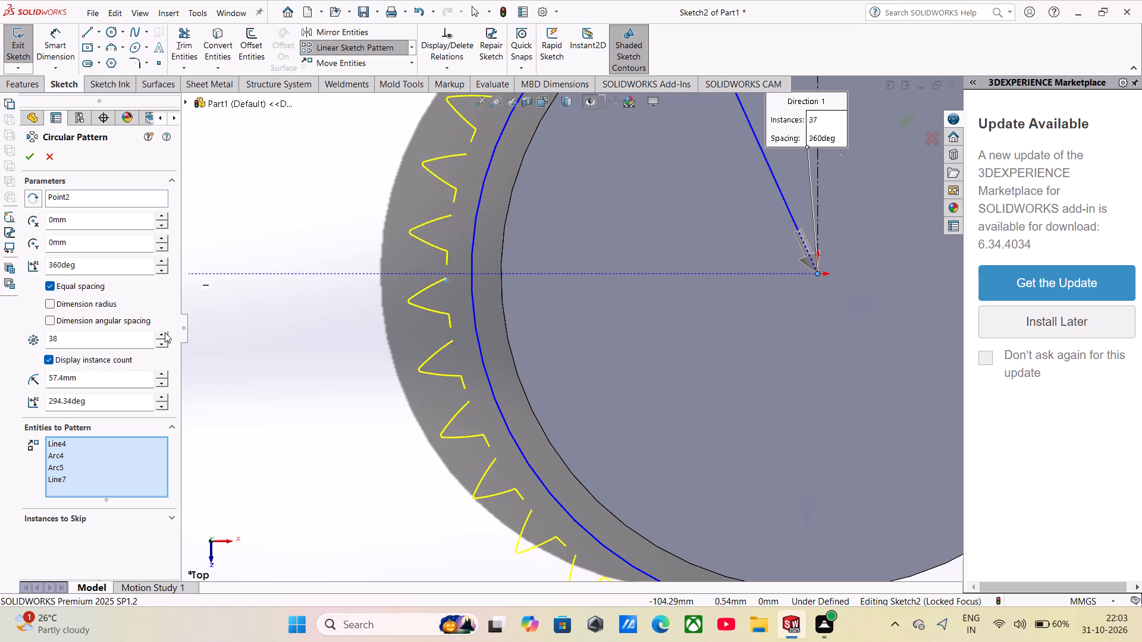
triple_click(165, 332)
double_click(165, 332)
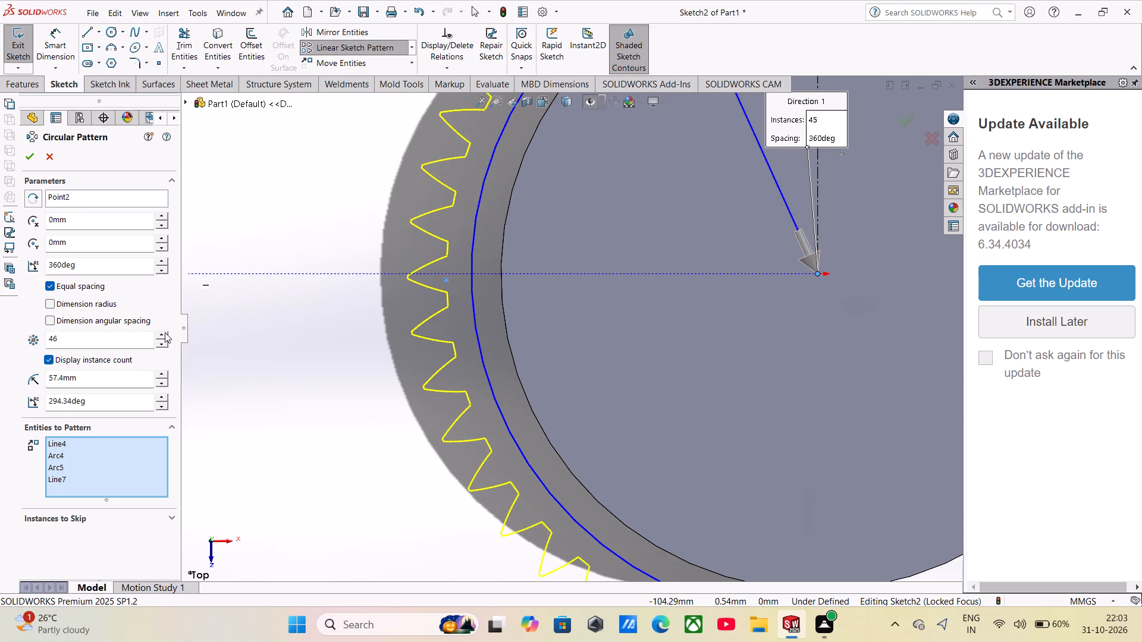
left_click(165, 332)
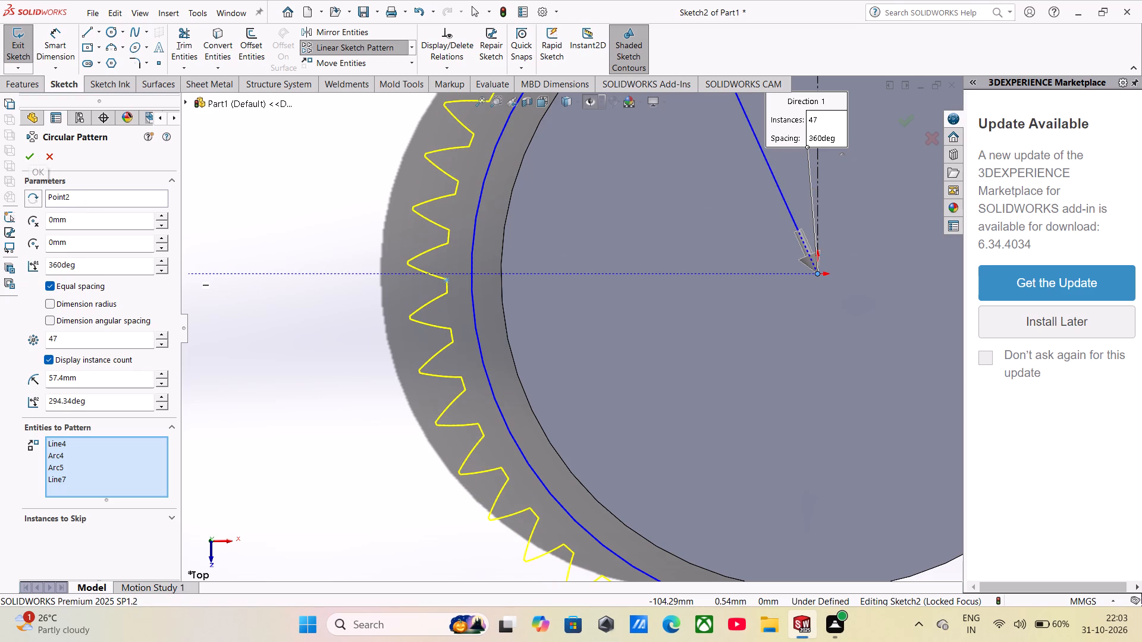
left_click(165, 345)
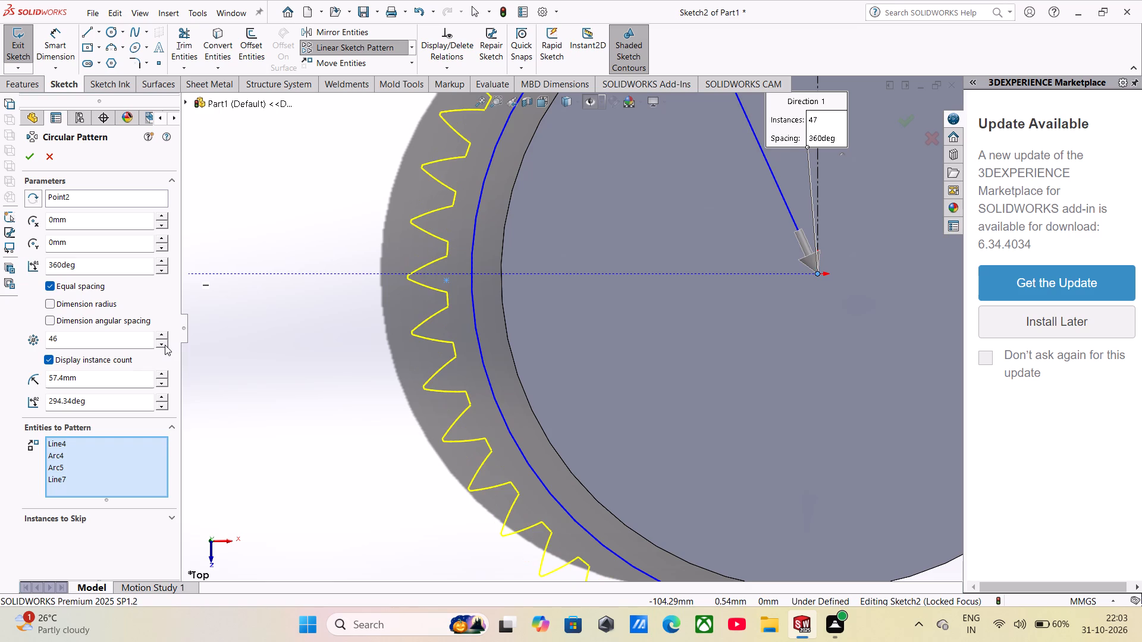
left_click(165, 345)
left_click(159, 335)
scroll(537, 524, "down", 4)
scroll(497, 460, "down", 4)
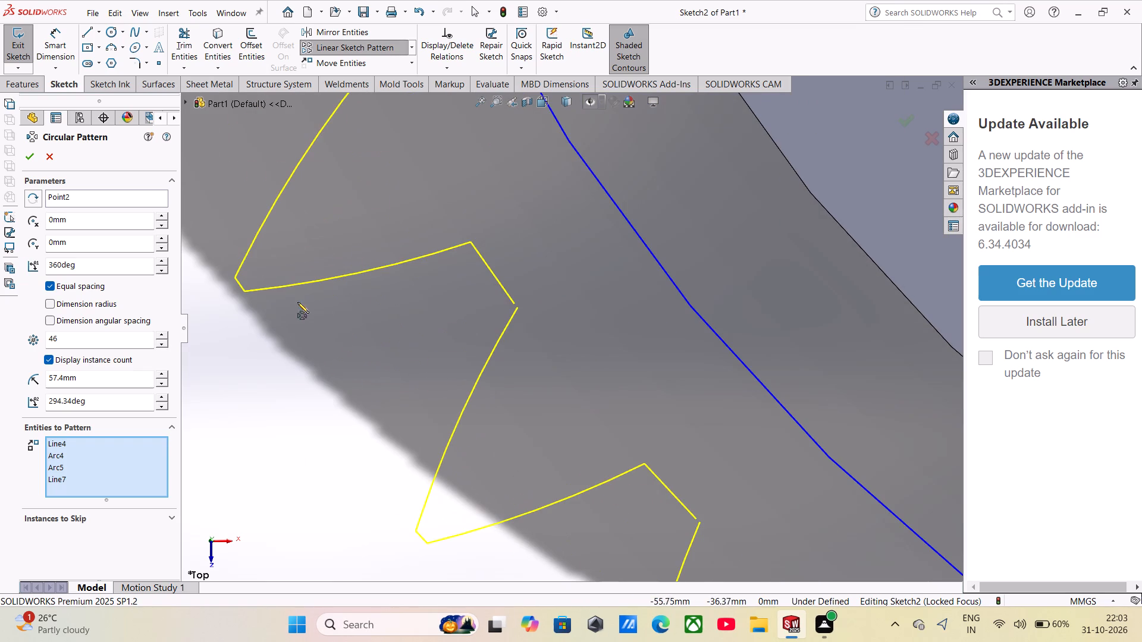
left_click(159, 332)
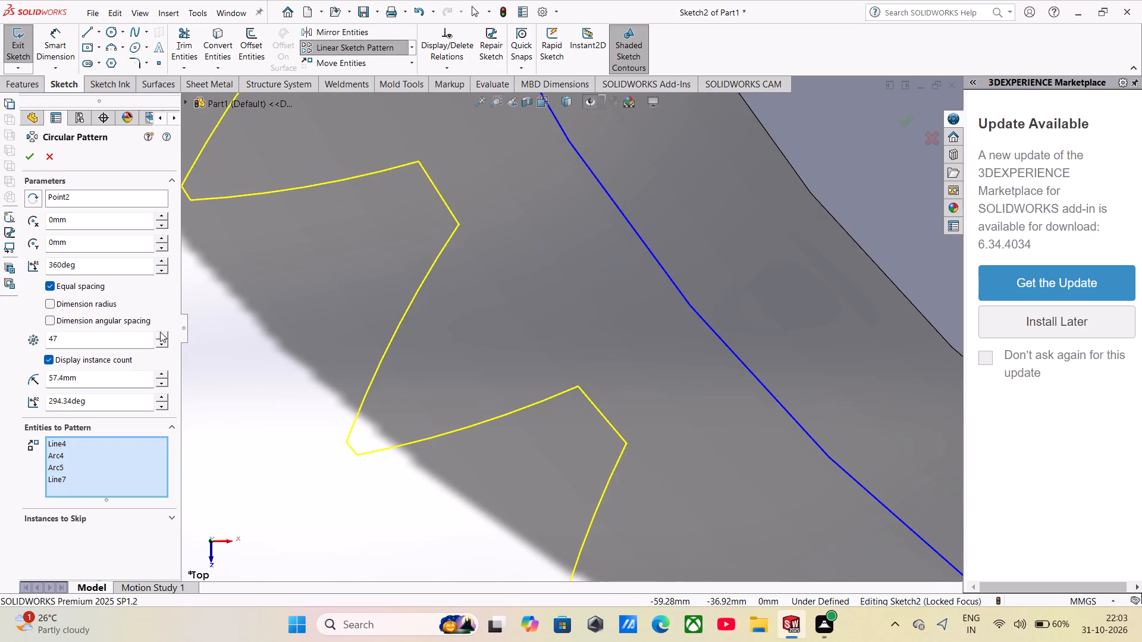
left_click(30, 150)
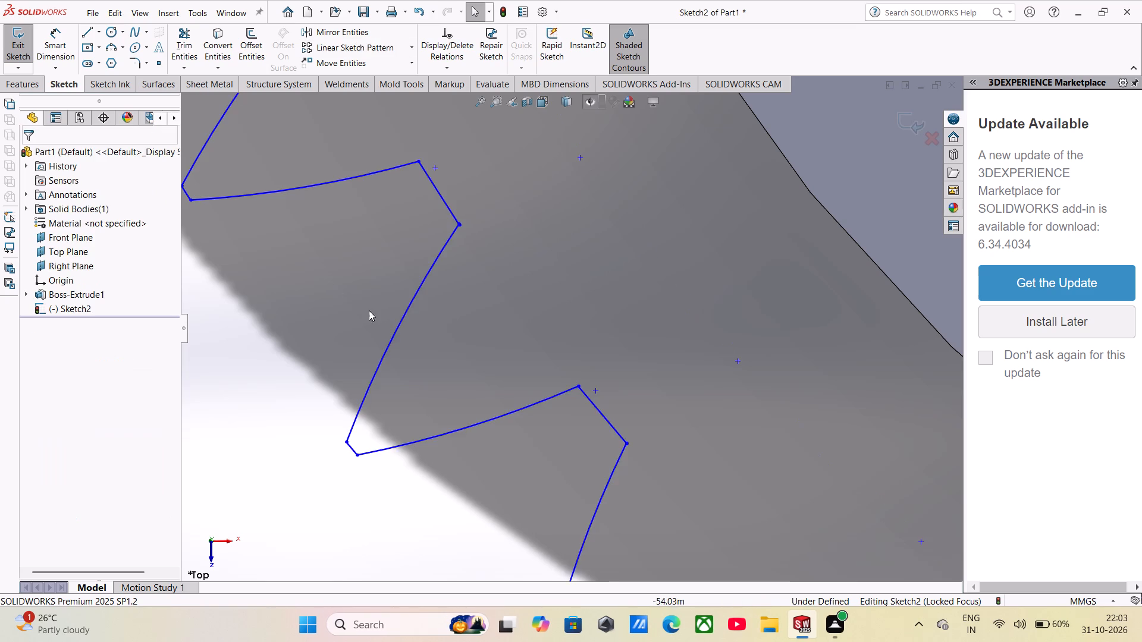
Convert the 105 mm disc's circular edge into a circle in the tooth sketch.
scroll(372, 314, "up", 14)
scroll(623, 223, "down", 5)
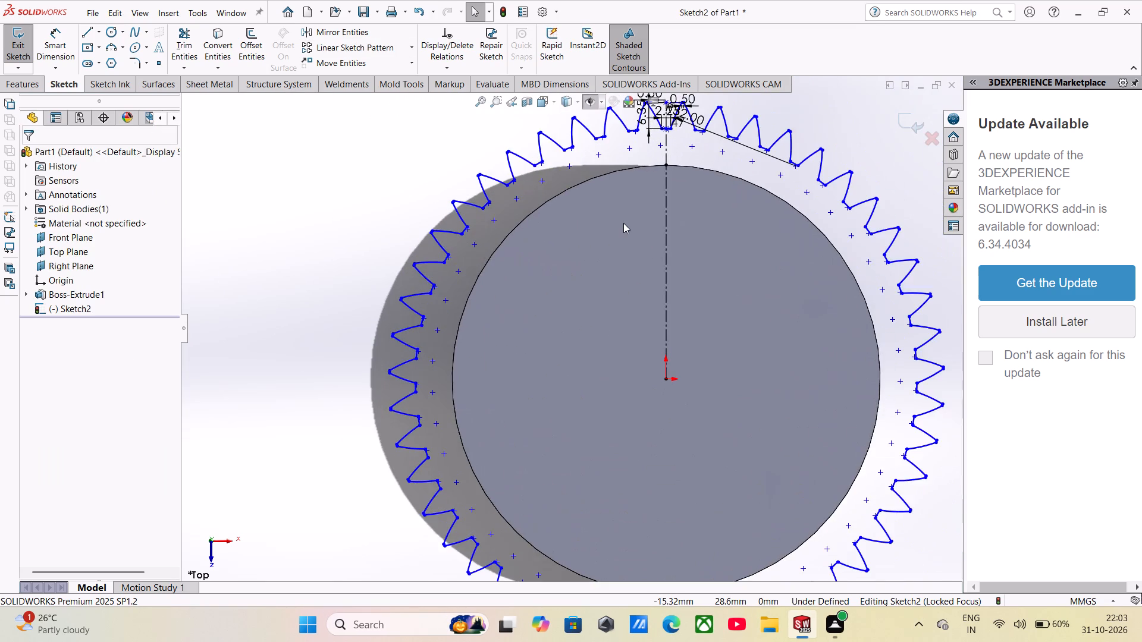
scroll(622, 224, "down", 1)
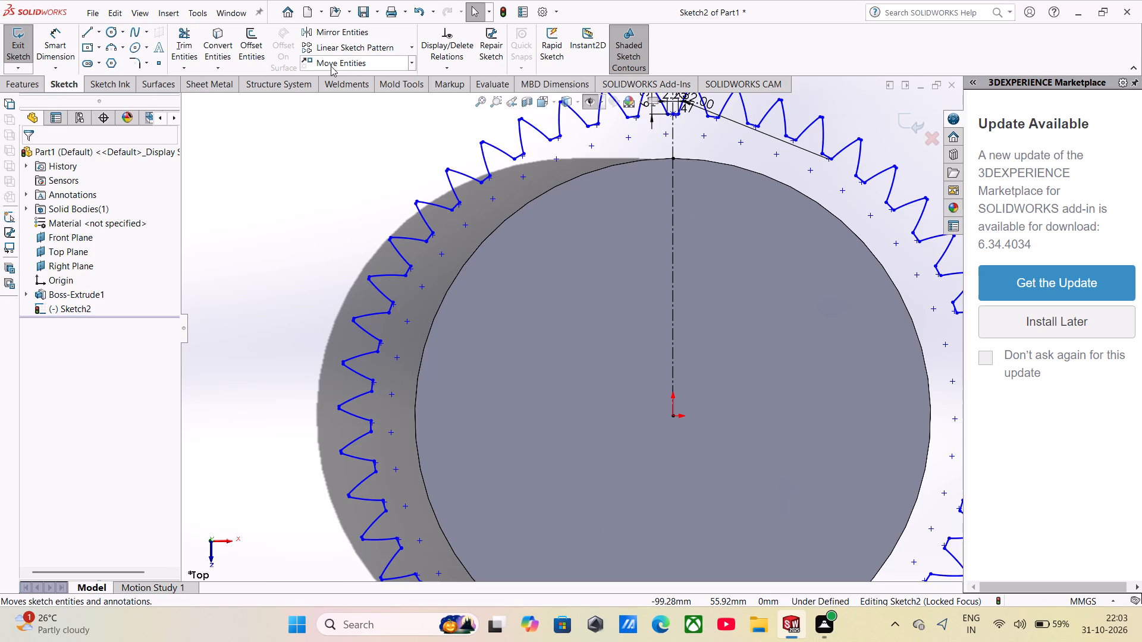
left_click(335, 34)
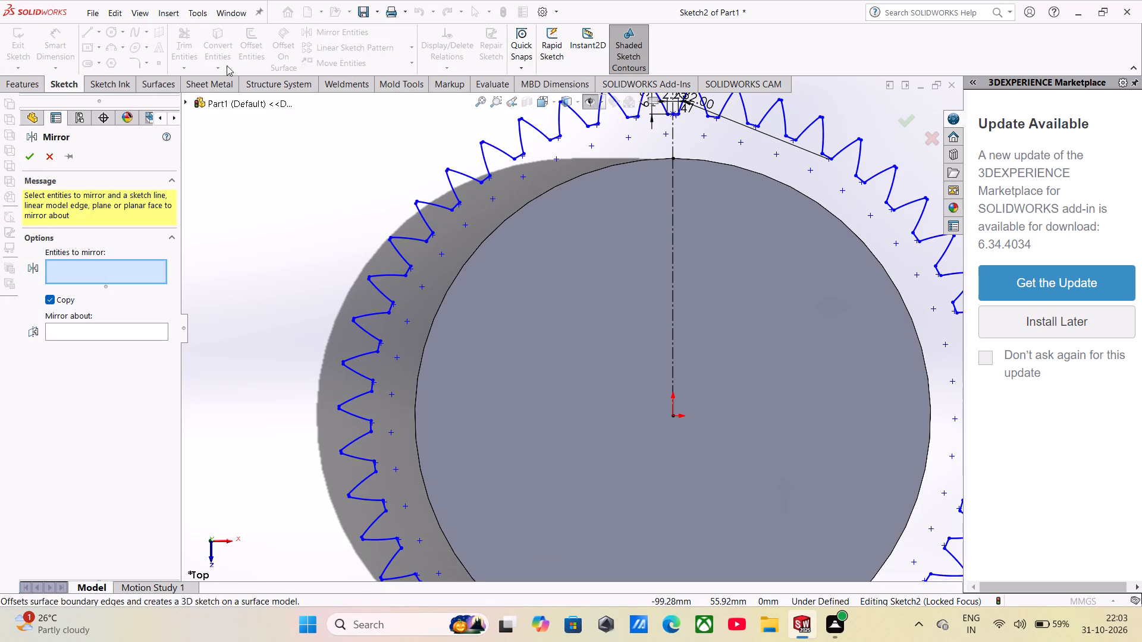
left_click(51, 154)
left_click(224, 35)
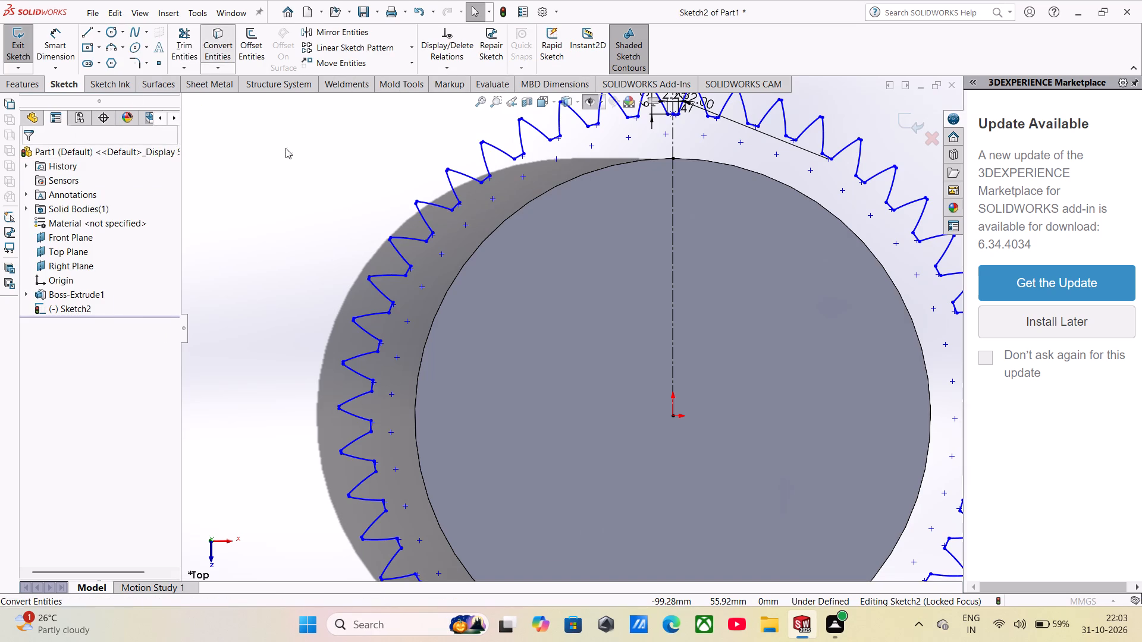
left_click(491, 234)
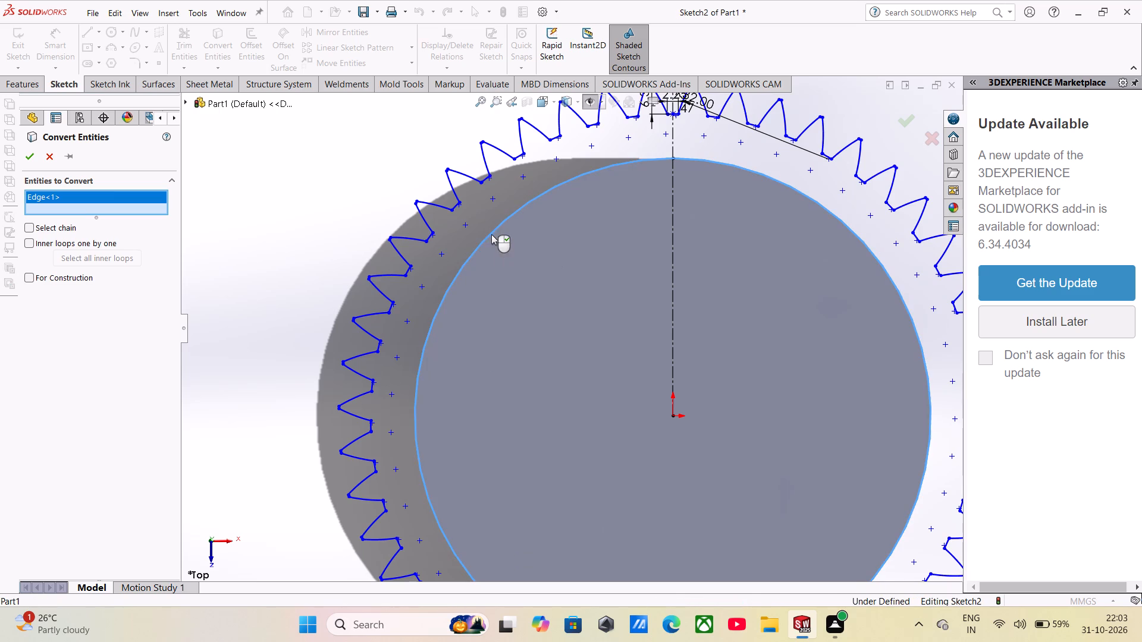
left_click(23, 155)
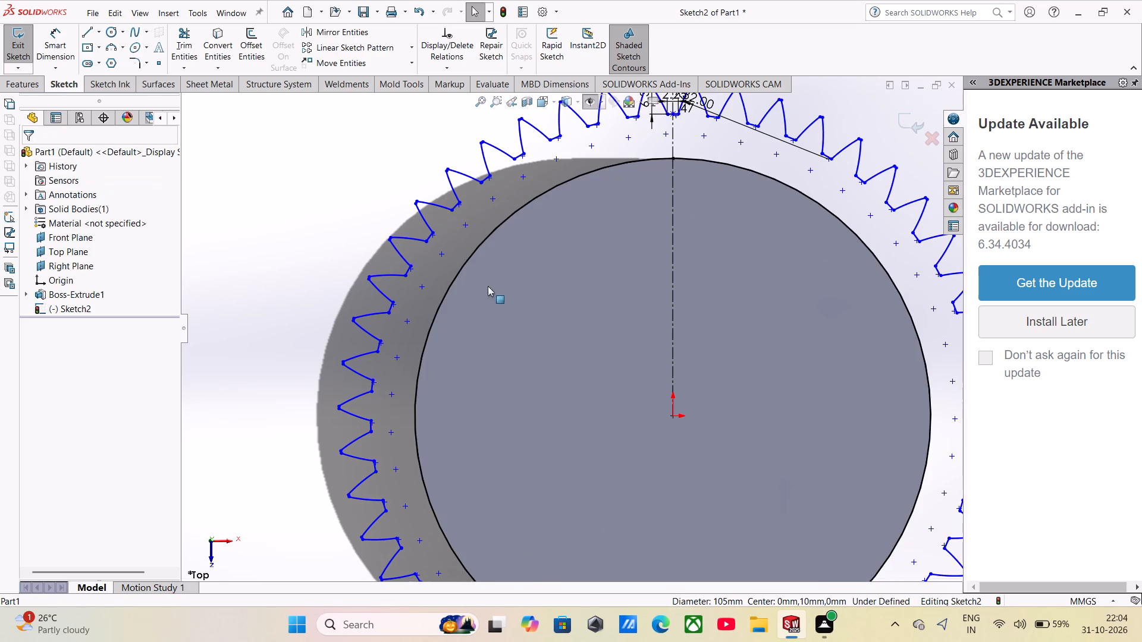
Extrude the ring region between the disc's edge circle and the tooth outline 30 mm Mid Plane, with Merge result on.
scroll(519, 294, "up", 3)
left_click(15, 87)
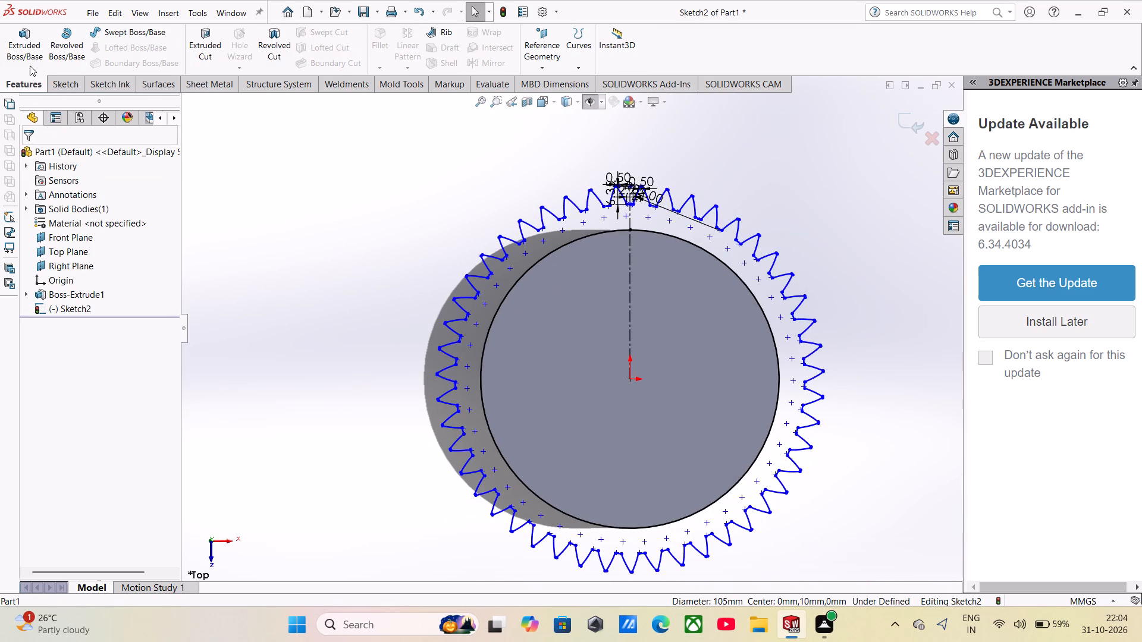
left_click(30, 60)
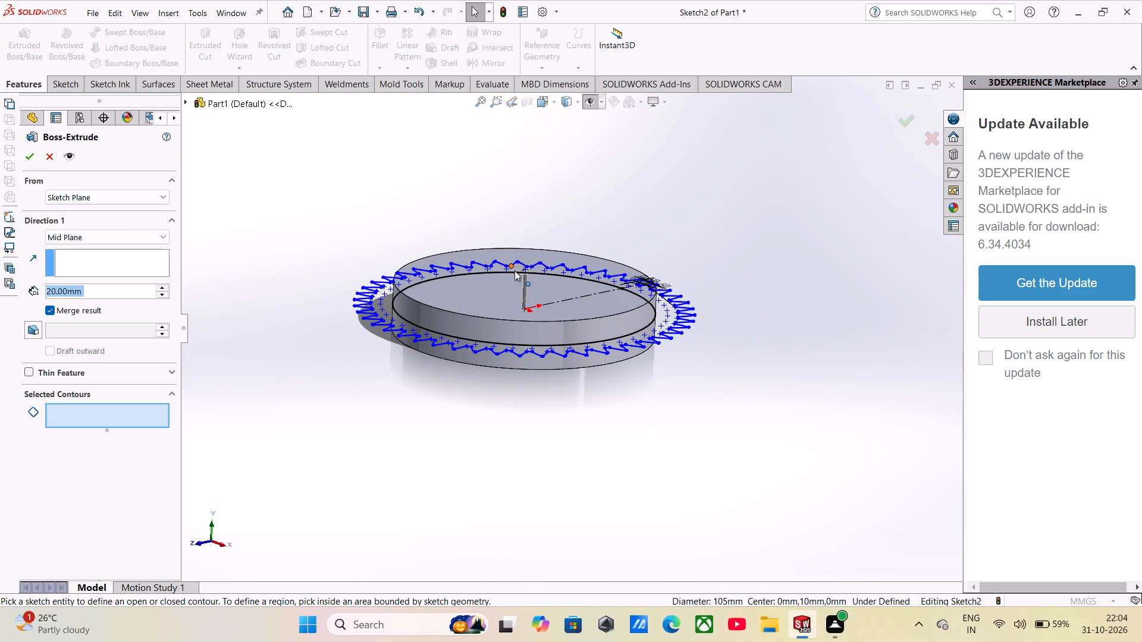
middle_click_drag(498, 308, 485, 401)
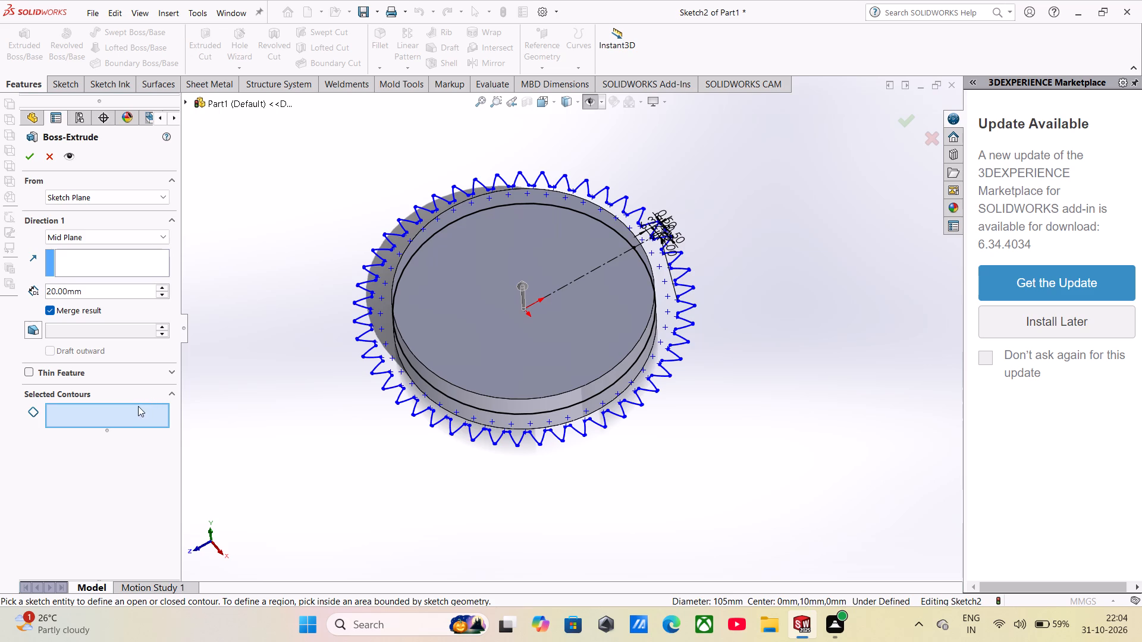
left_click(384, 323)
middle_click_drag(371, 373, 366, 283)
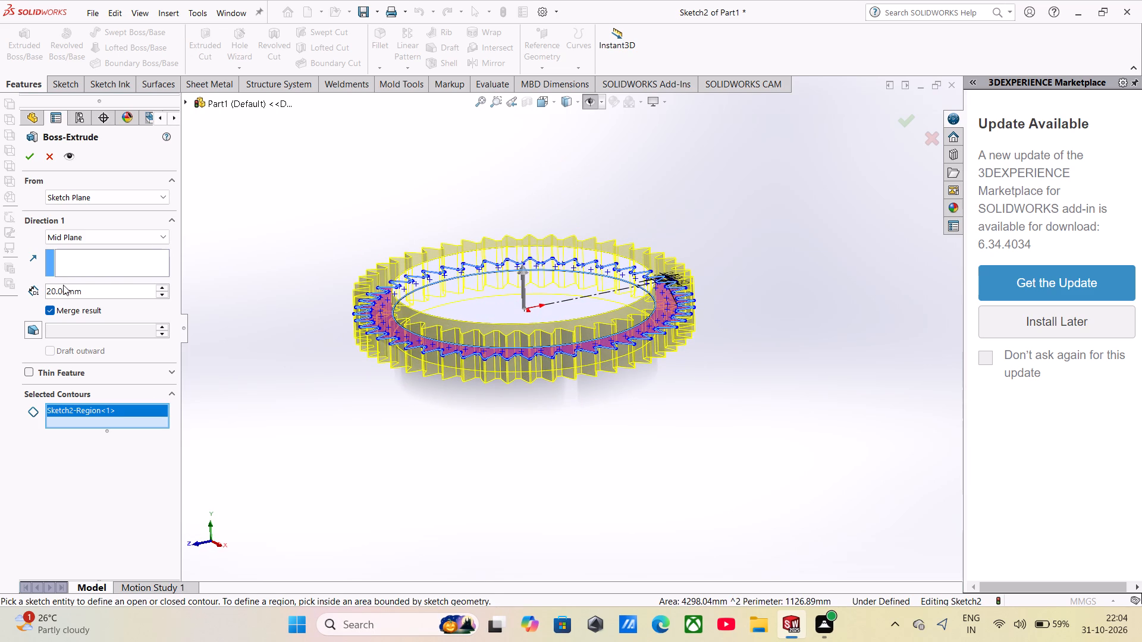
left_click_drag(89, 289, 35, 289)
type("30")
key("Return")
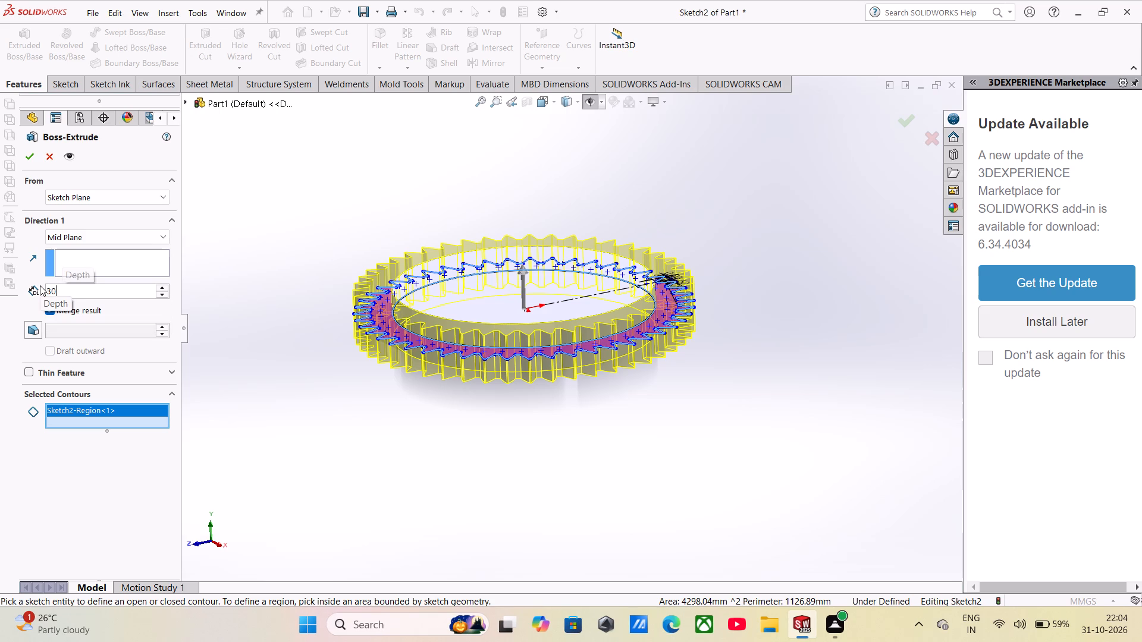
left_click(23, 159)
Open a new sketch on the recessed bottom face of the disc inside the toothed ring.
middle_click_drag(492, 262, 492, 262)
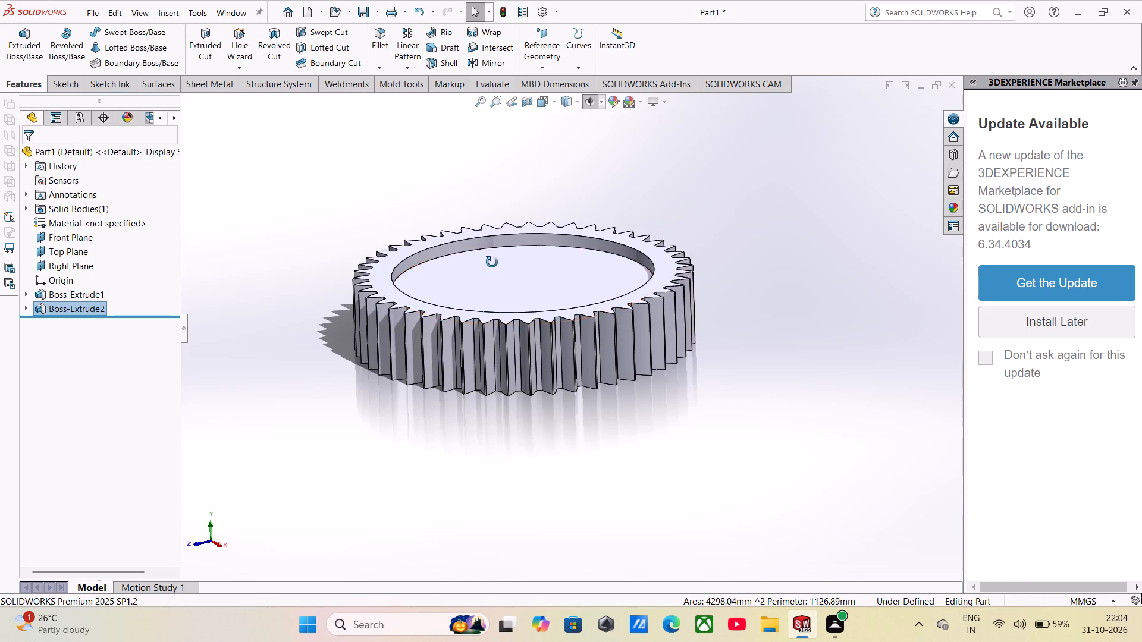
middle_click_drag(492, 262, 515, 274)
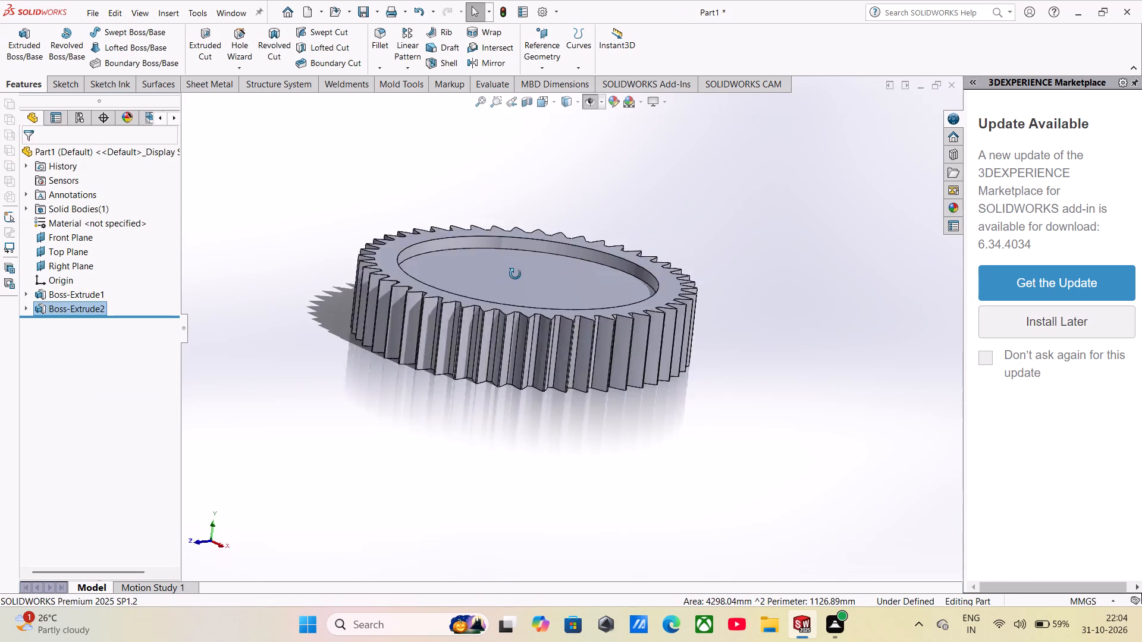
middle_click_drag(515, 274, 264, 405)
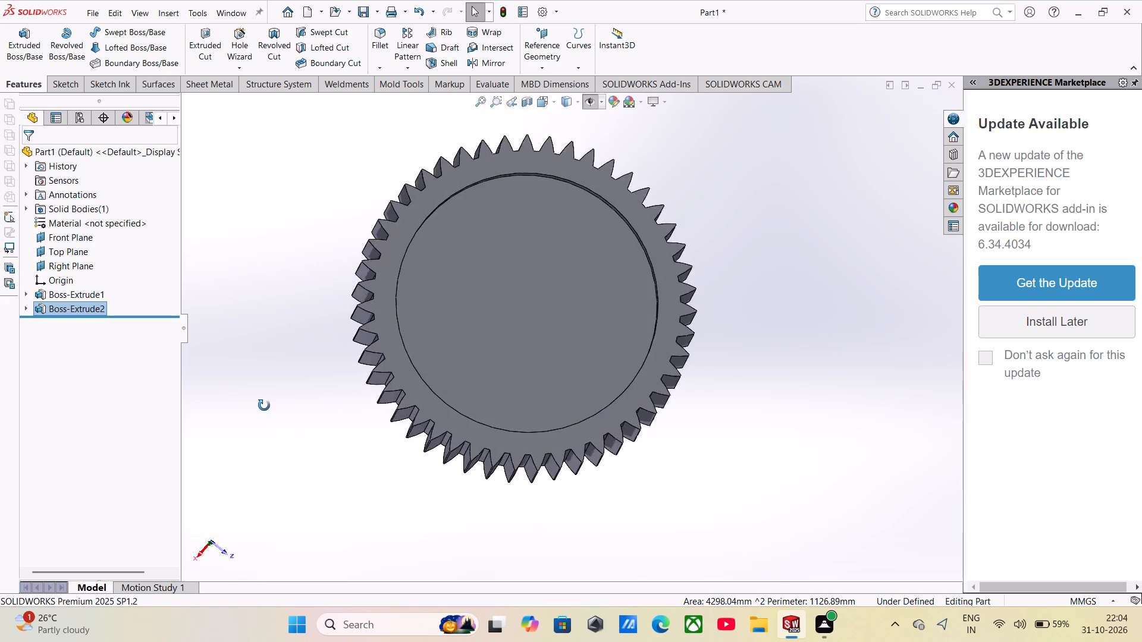
middle_click_drag(264, 405, 255, 407)
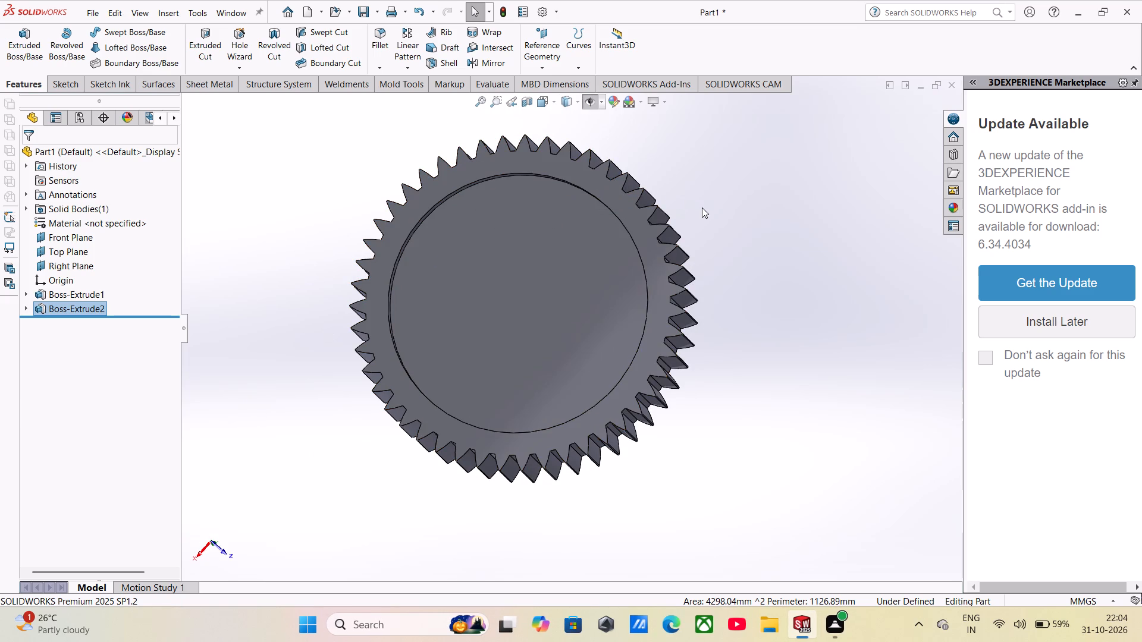
middle_click_drag(610, 263, 630, 171)
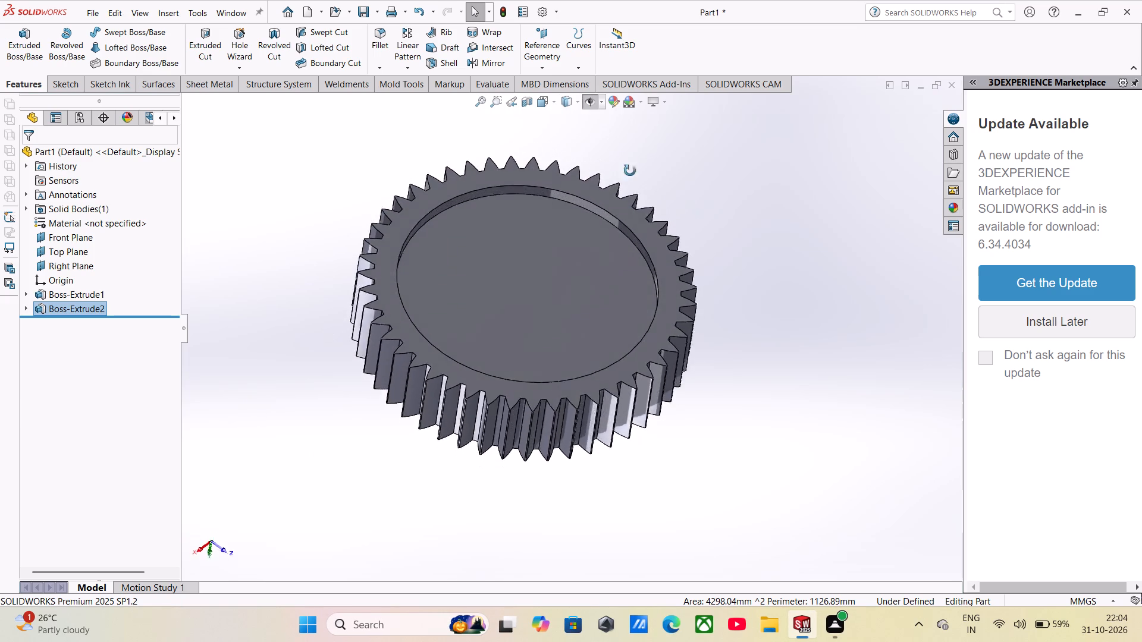
middle_click_drag(630, 171, 600, 96)
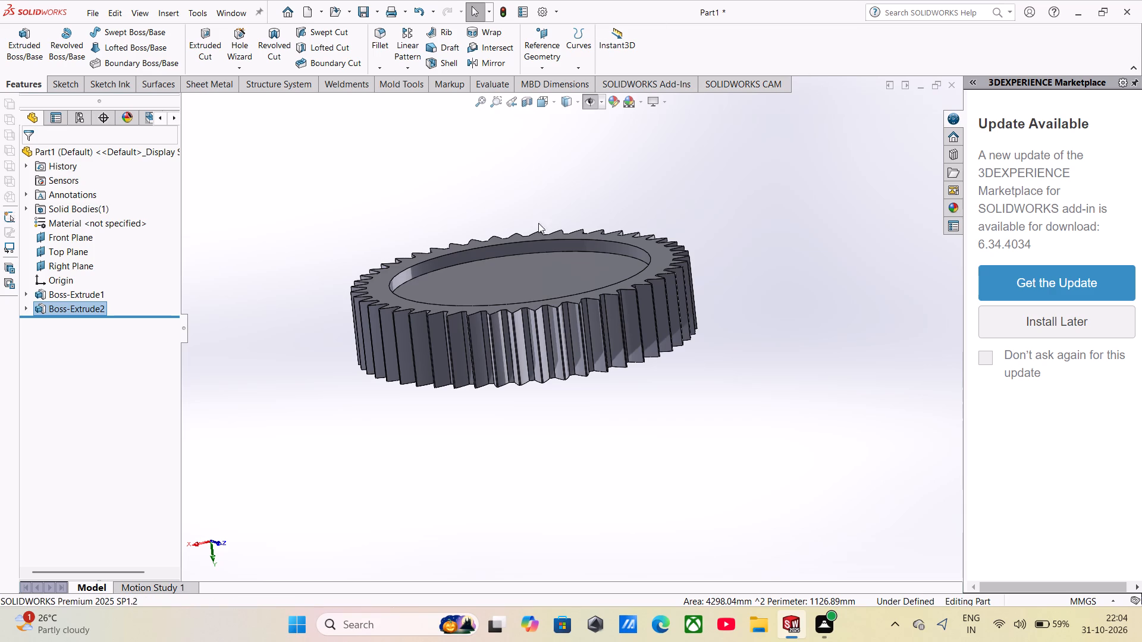
middle_click_drag(538, 233, 537, 366)
left_click(521, 290)
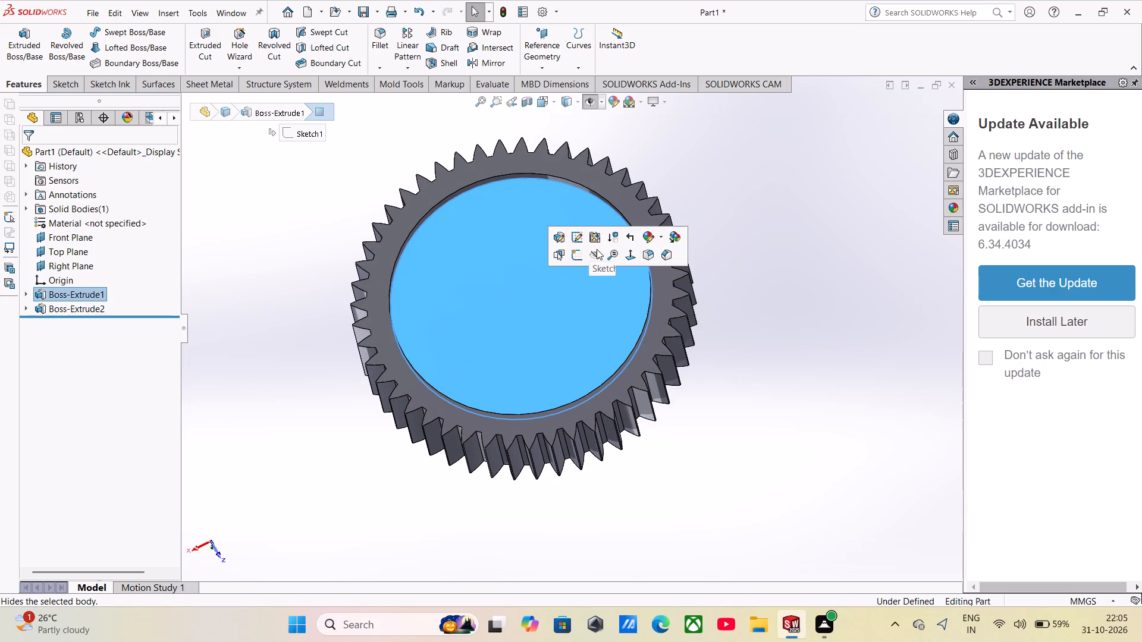
left_click(576, 261)
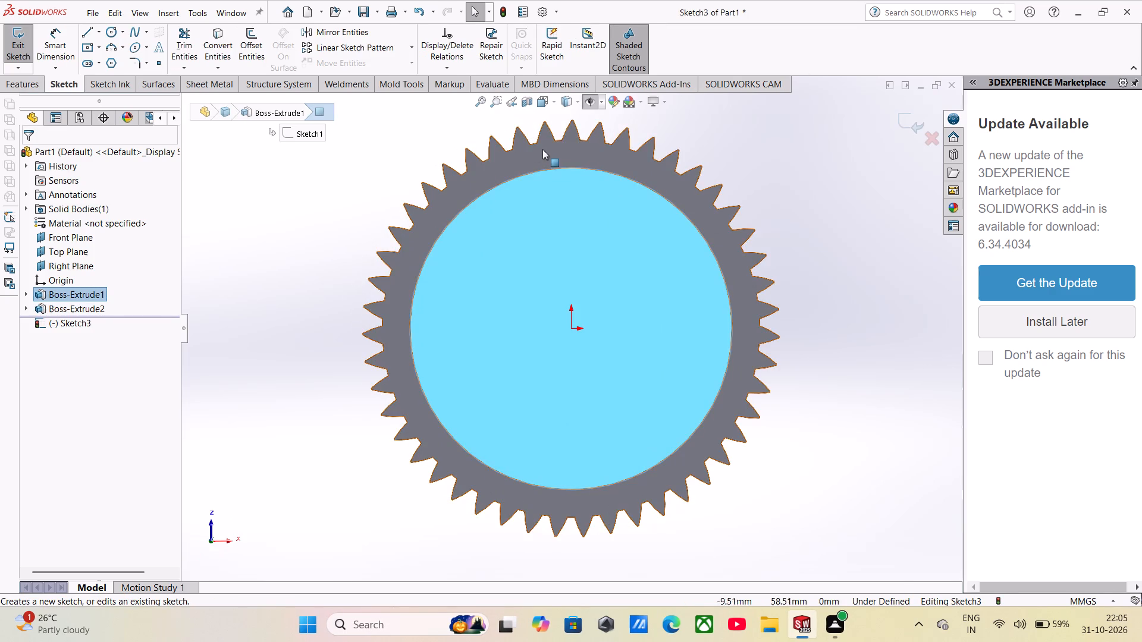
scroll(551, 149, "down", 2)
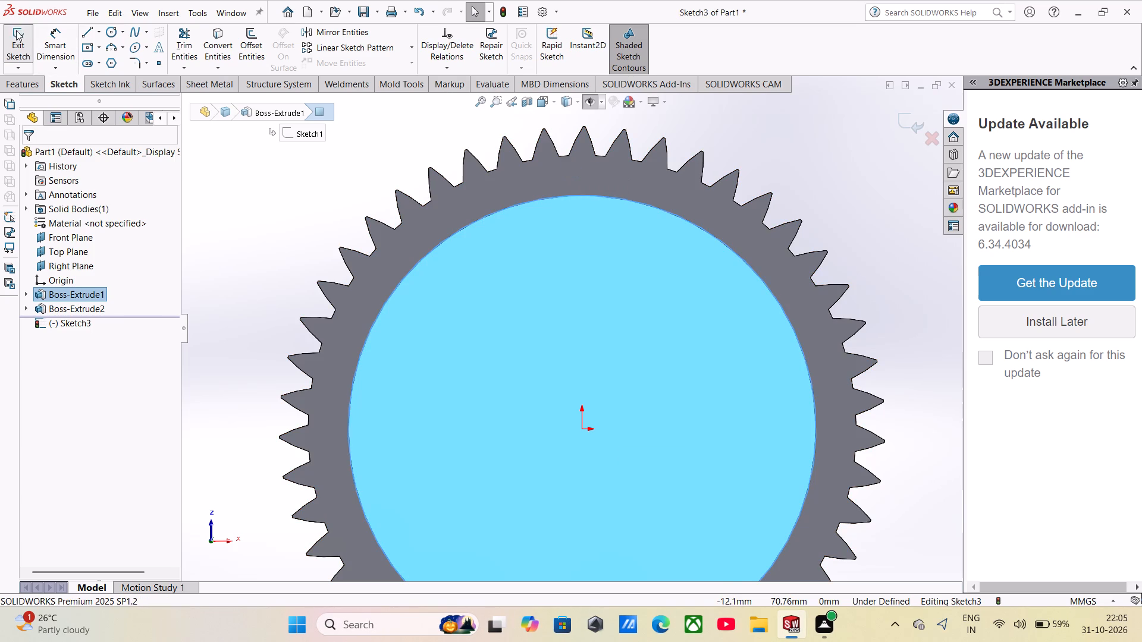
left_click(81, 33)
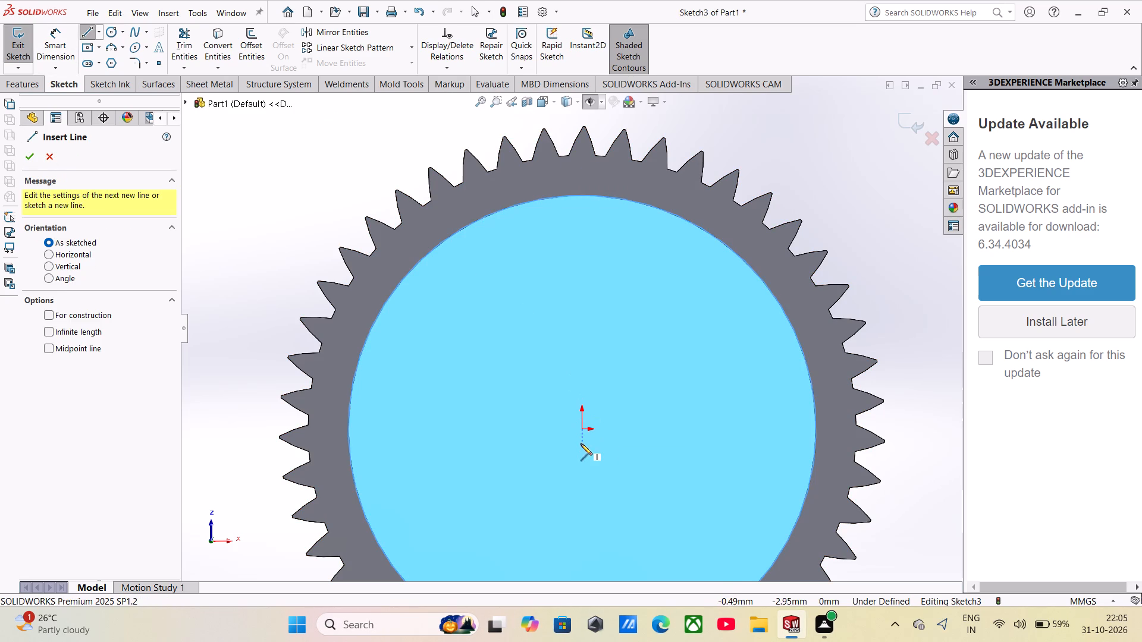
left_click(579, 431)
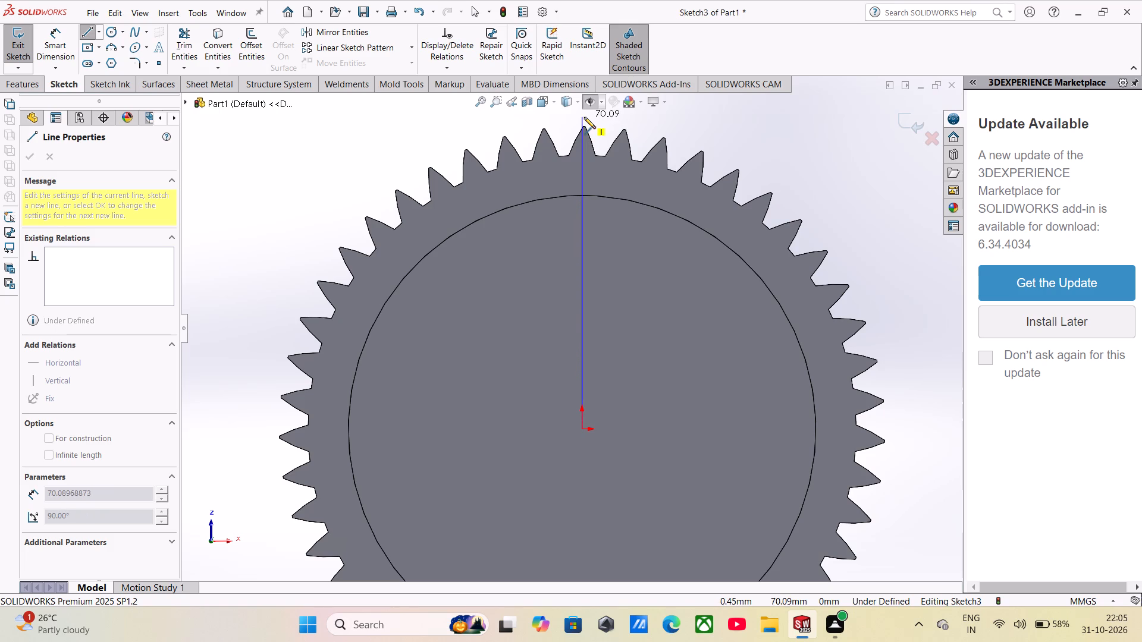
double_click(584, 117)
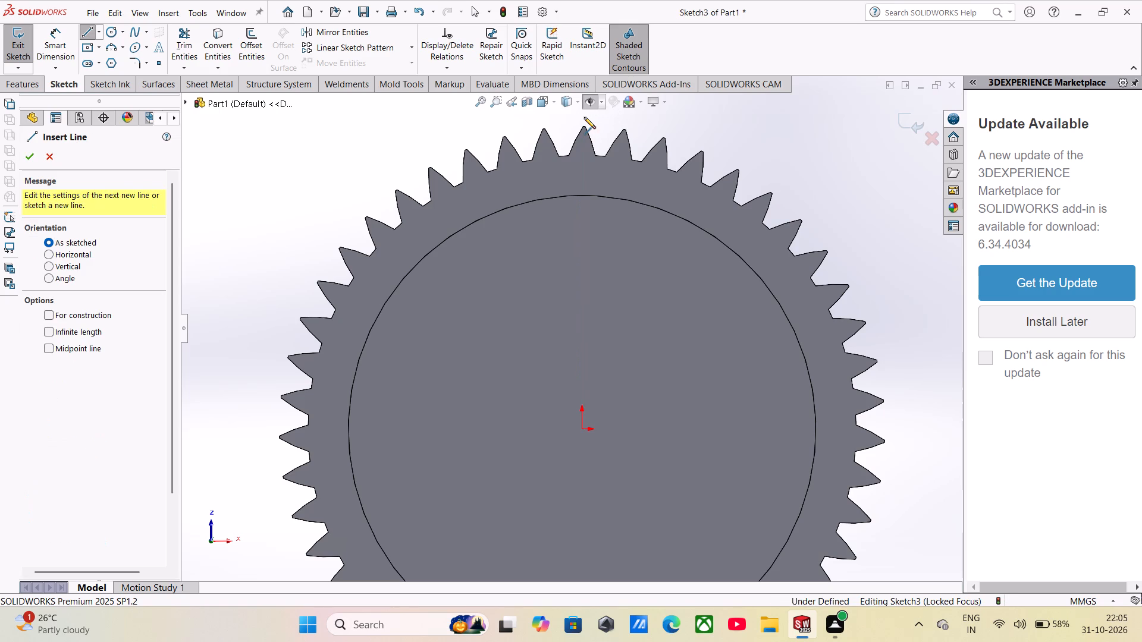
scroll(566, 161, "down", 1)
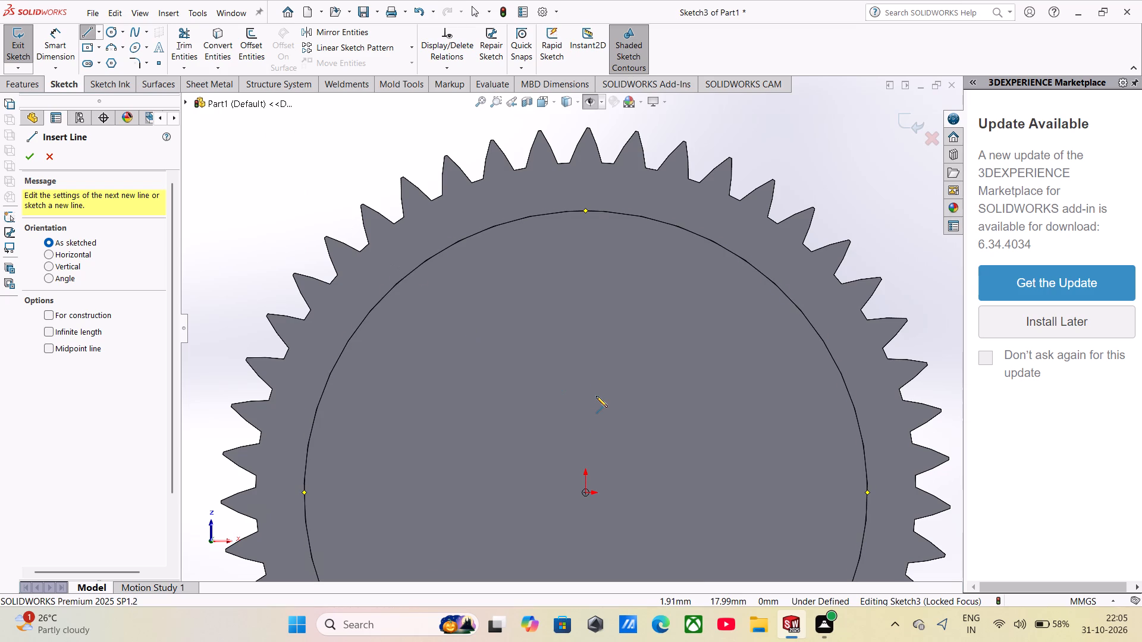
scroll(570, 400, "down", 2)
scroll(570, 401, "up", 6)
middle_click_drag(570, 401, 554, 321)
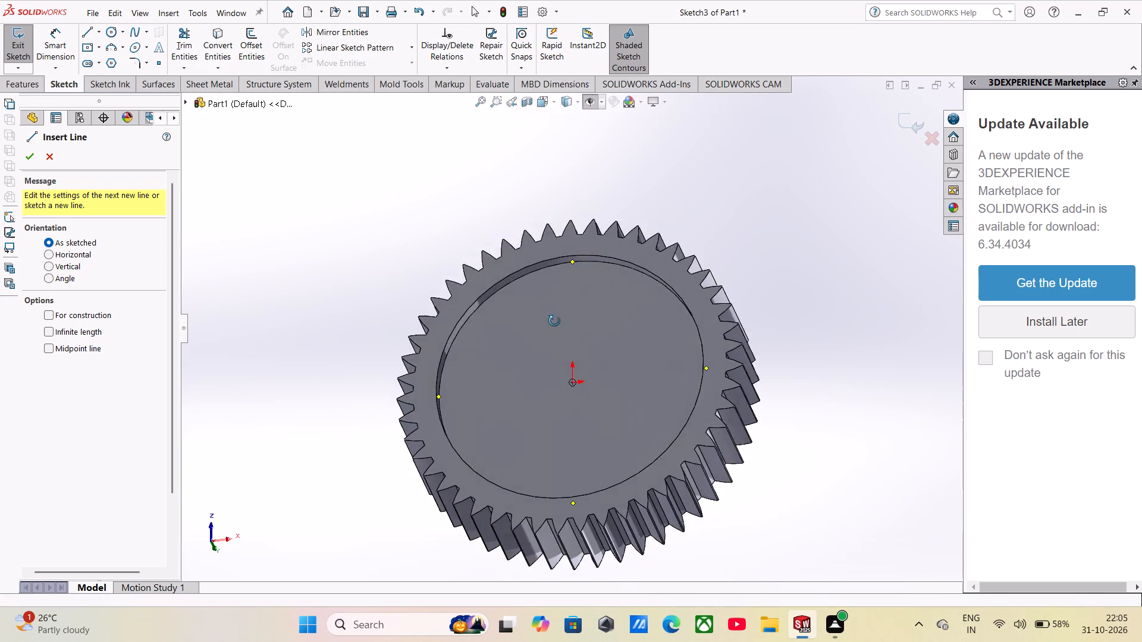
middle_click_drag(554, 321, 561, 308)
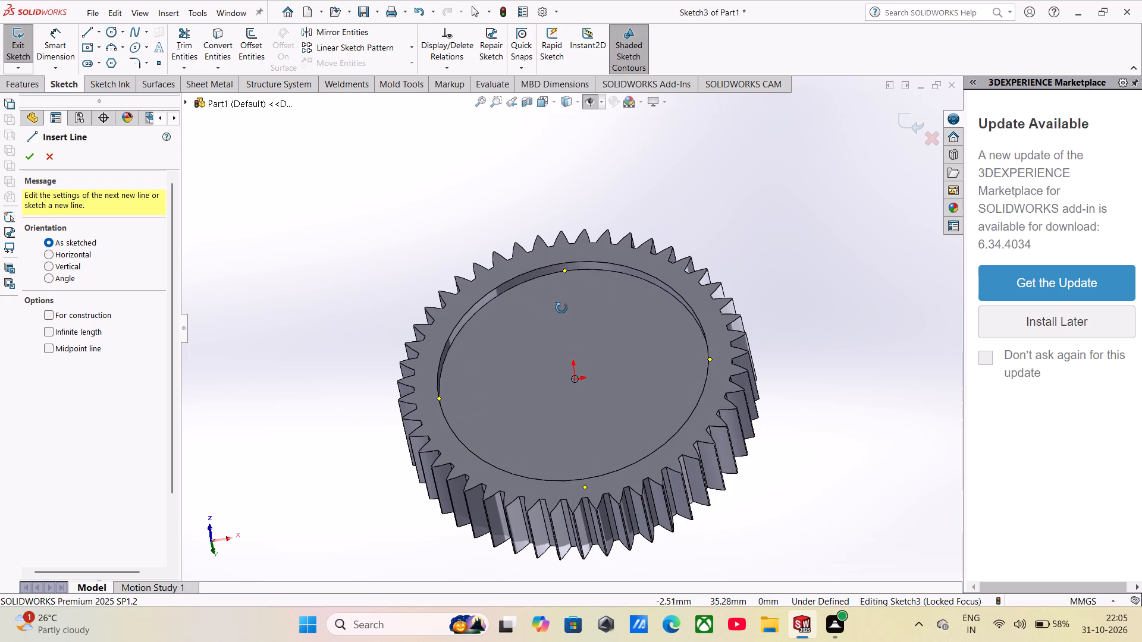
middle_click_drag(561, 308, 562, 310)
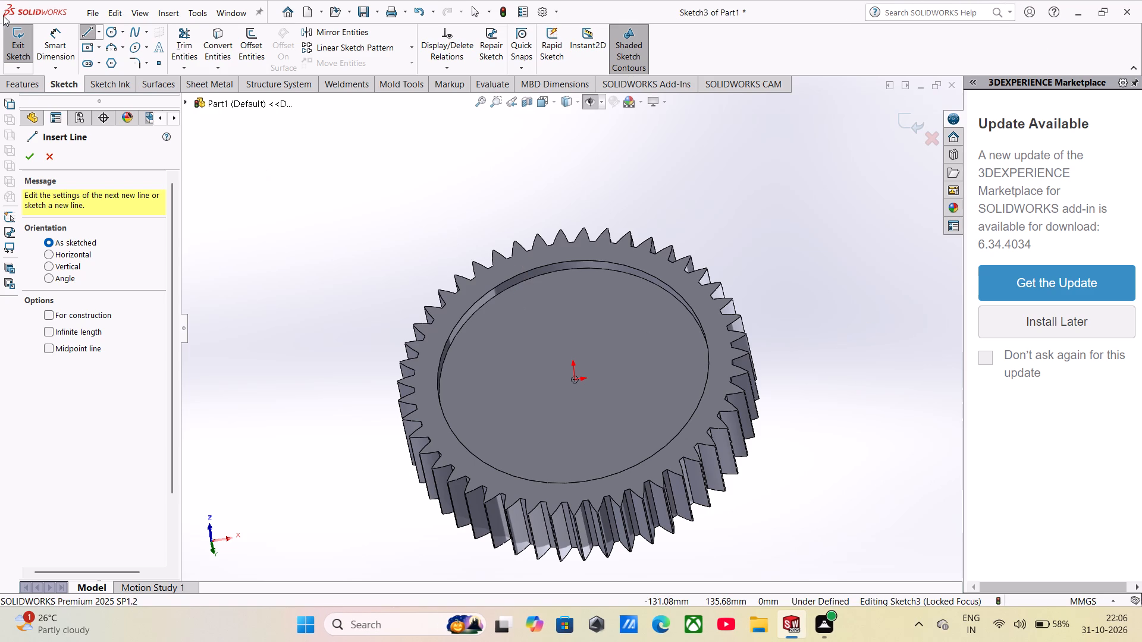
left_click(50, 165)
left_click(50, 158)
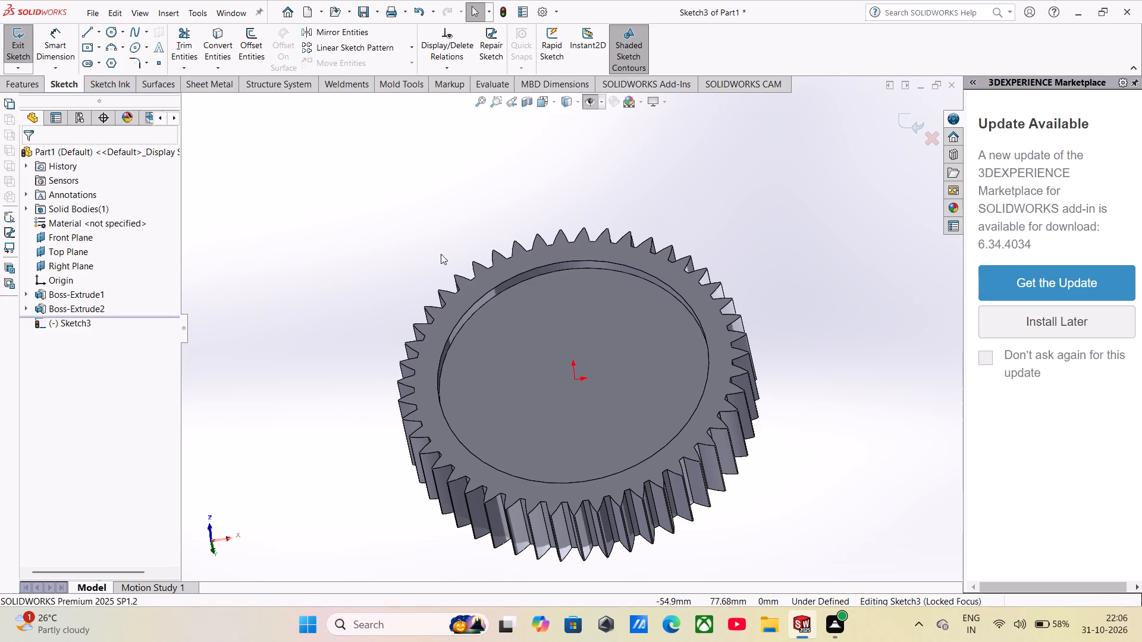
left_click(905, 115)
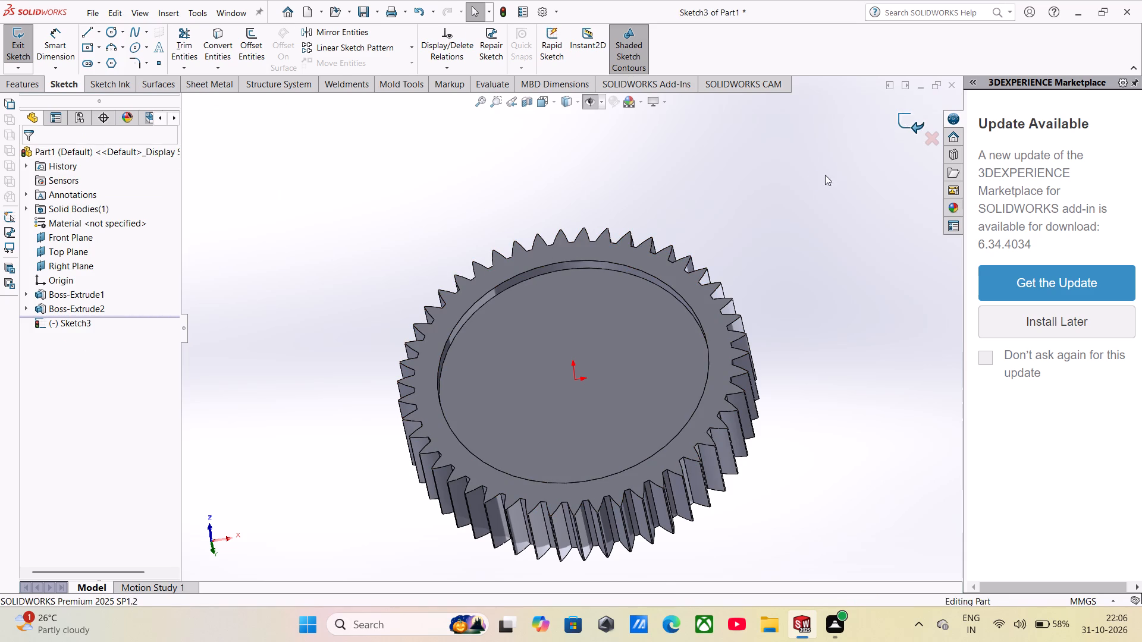
Open a new sketch on the front face of the toothed ring.
left_click(590, 303)
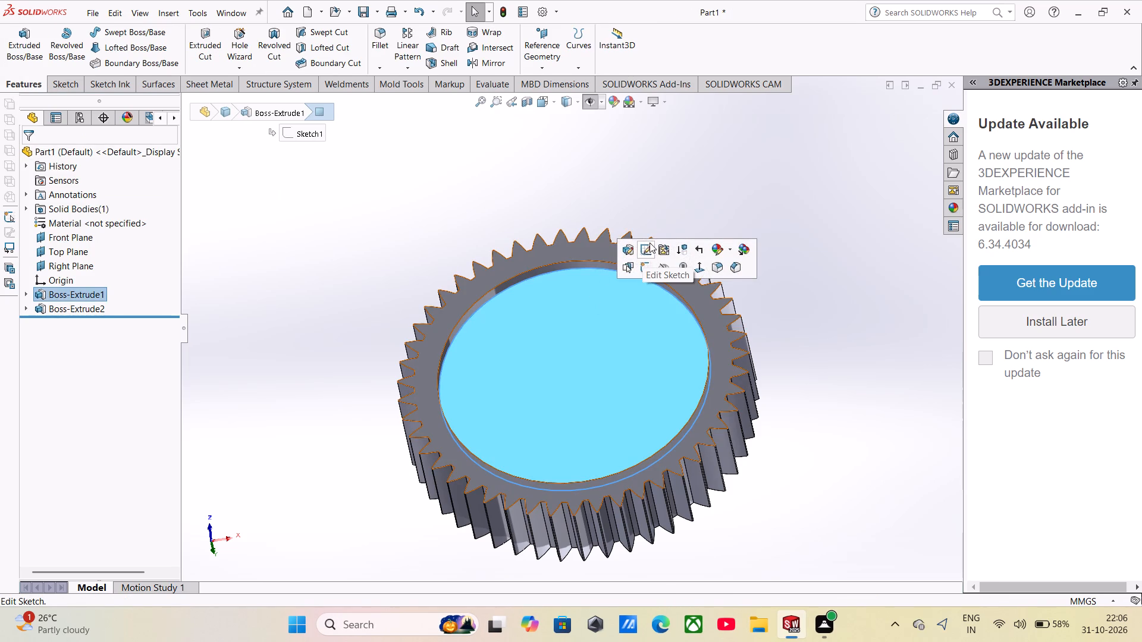
left_click(533, 192)
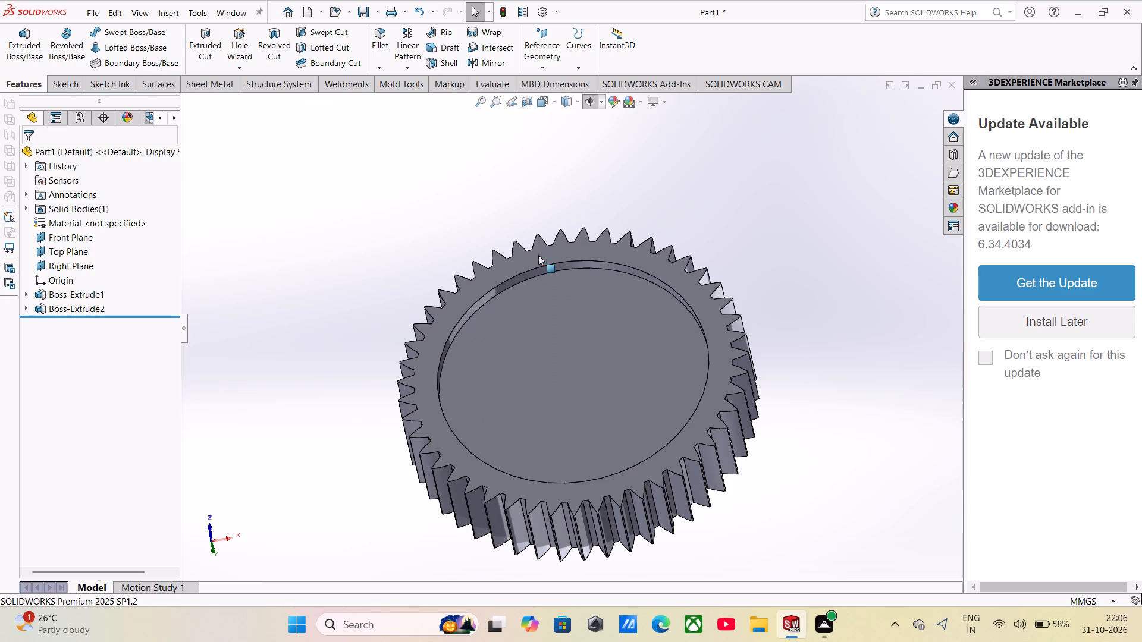
left_click(538, 256)
left_click(601, 218)
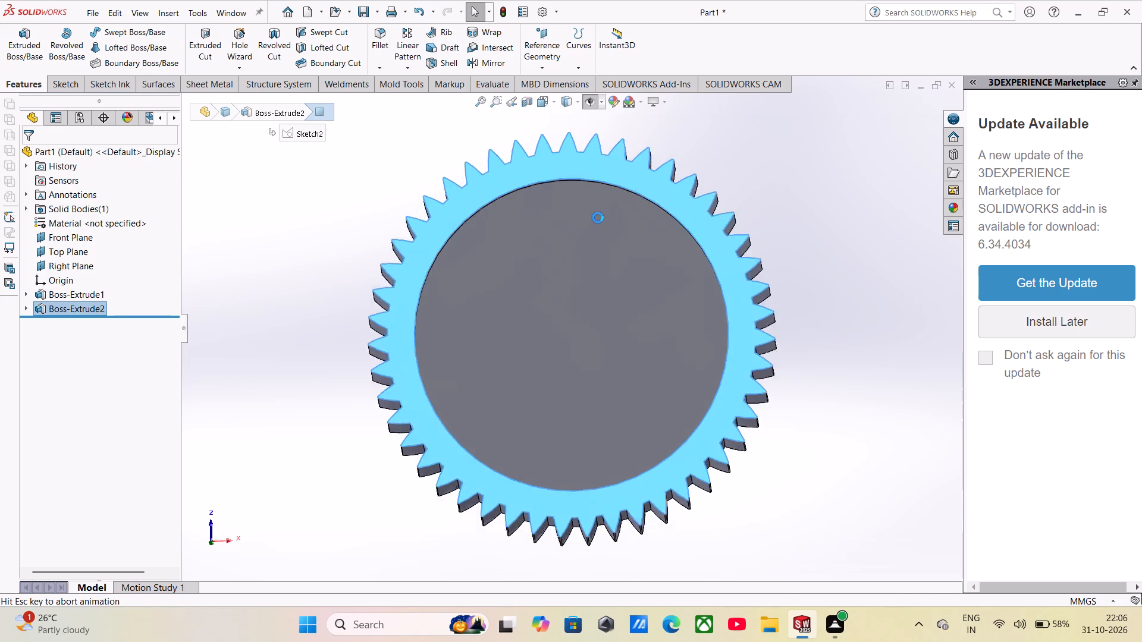
left_click(350, 209)
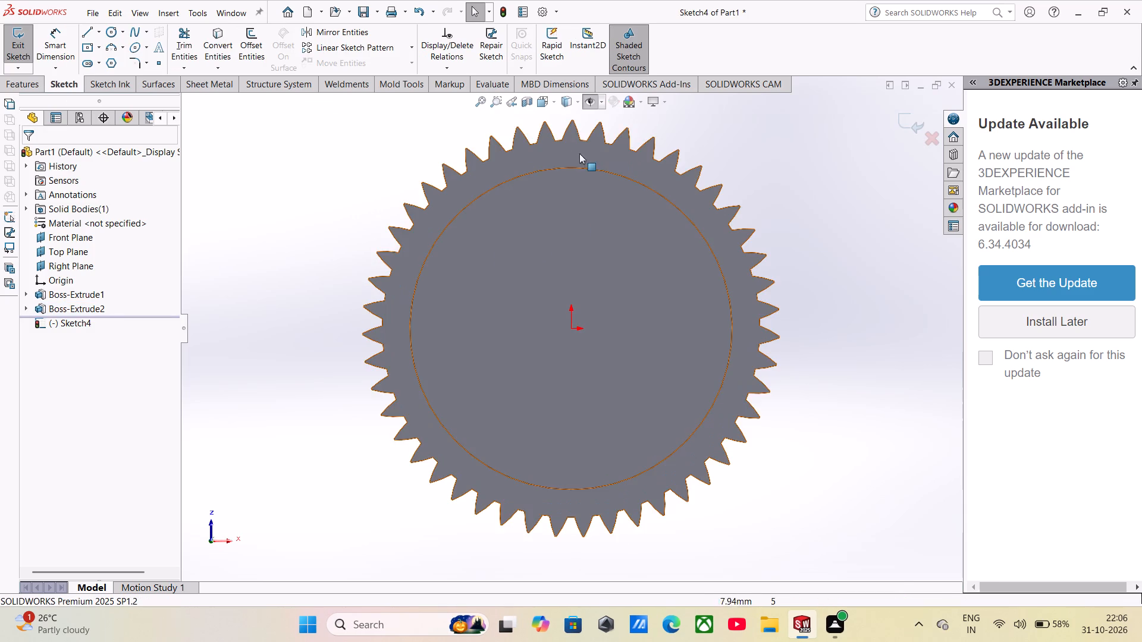
Sketch a 25 mm vertical line running inward from a tooth root at the gear's top, about 11 mm left of the centre.
scroll(556, 148, "up", 2)
scroll(556, 150, "down", 3)
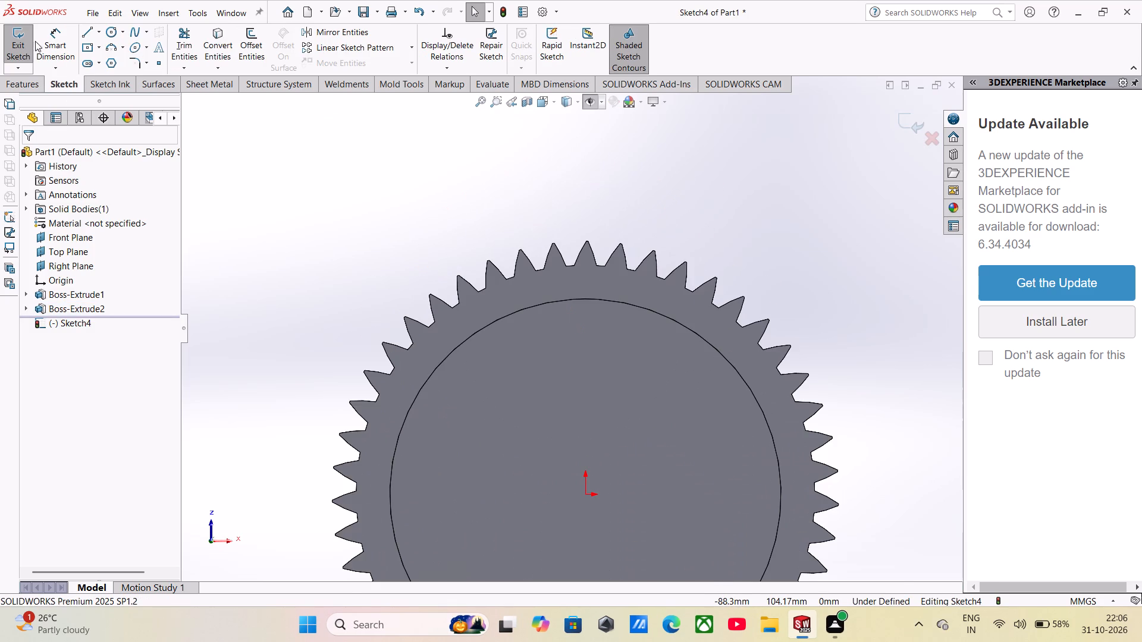
left_click(82, 34)
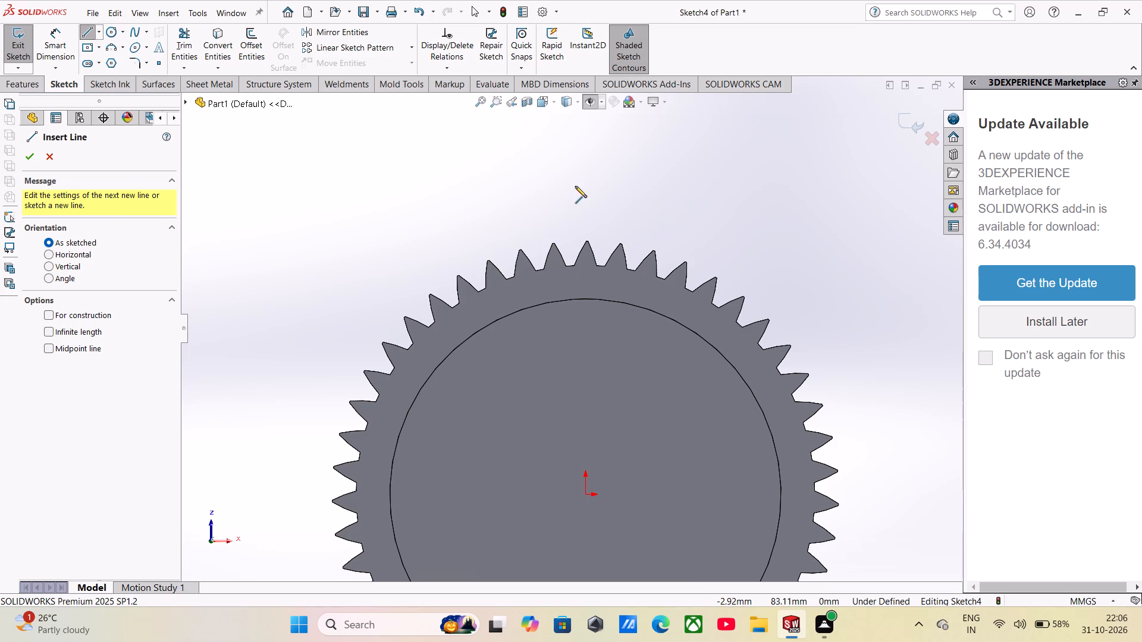
left_click(545, 269)
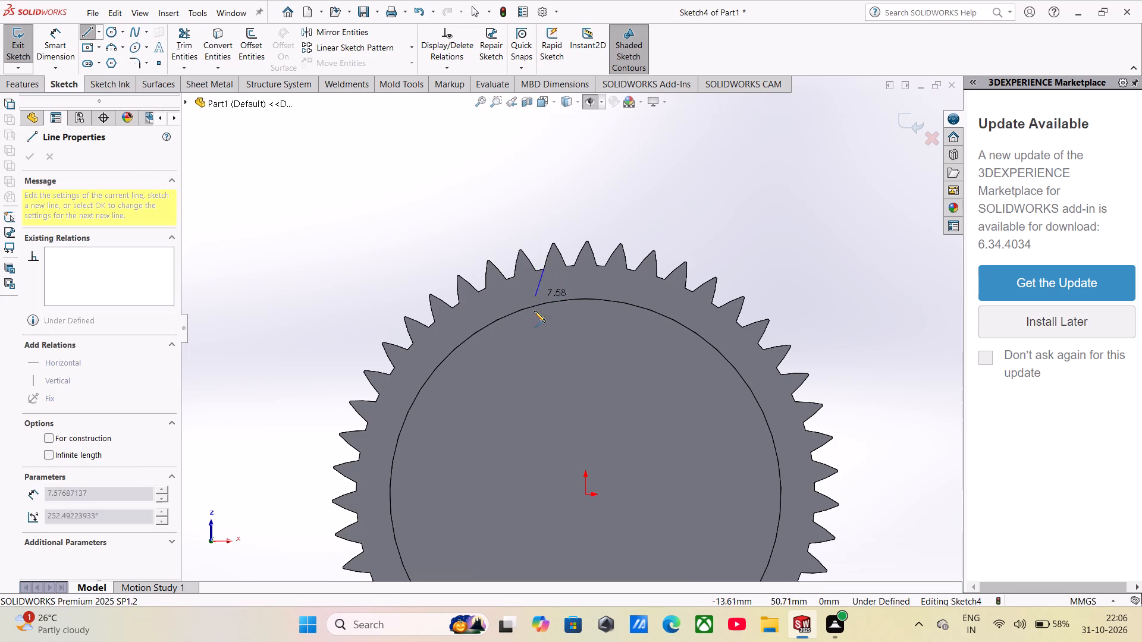
left_click(545, 369)
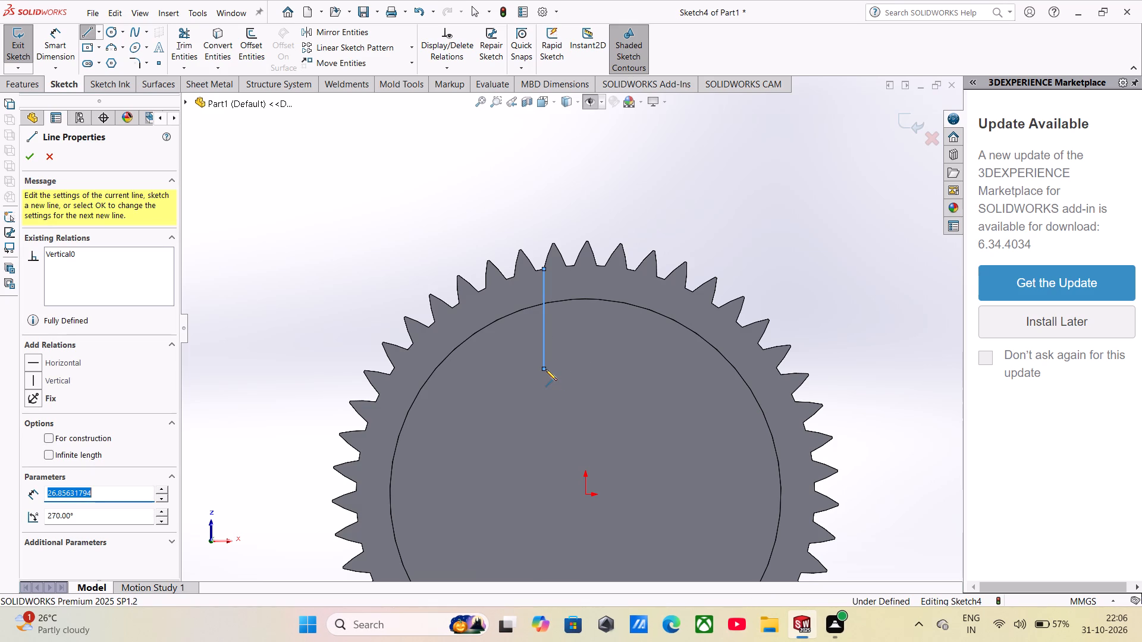
key("2")
key("5")
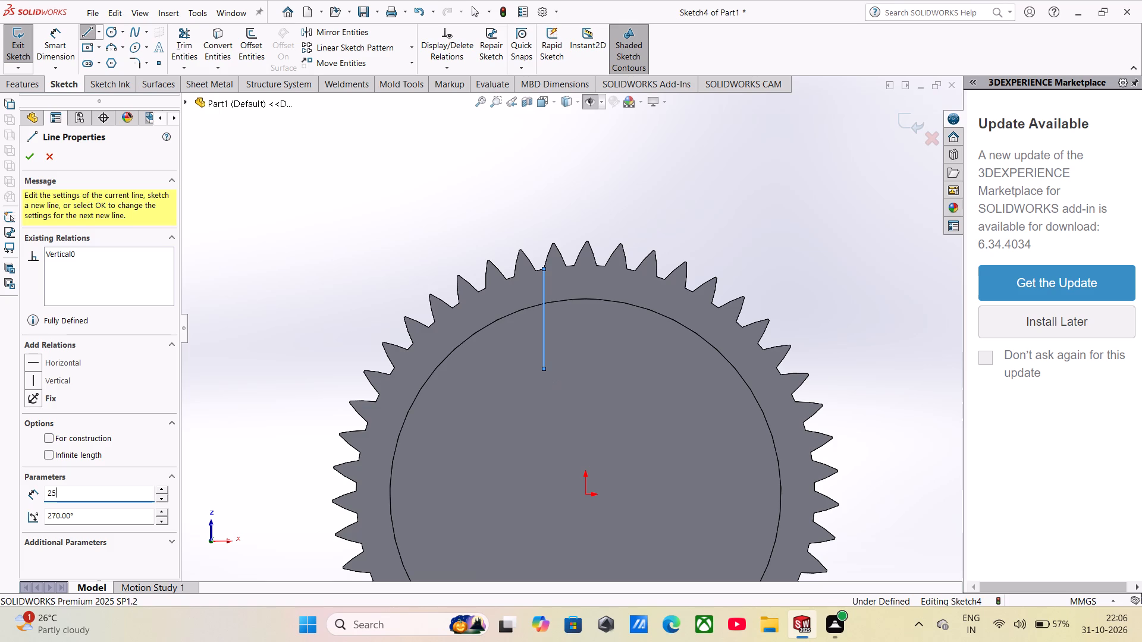
key("Return")
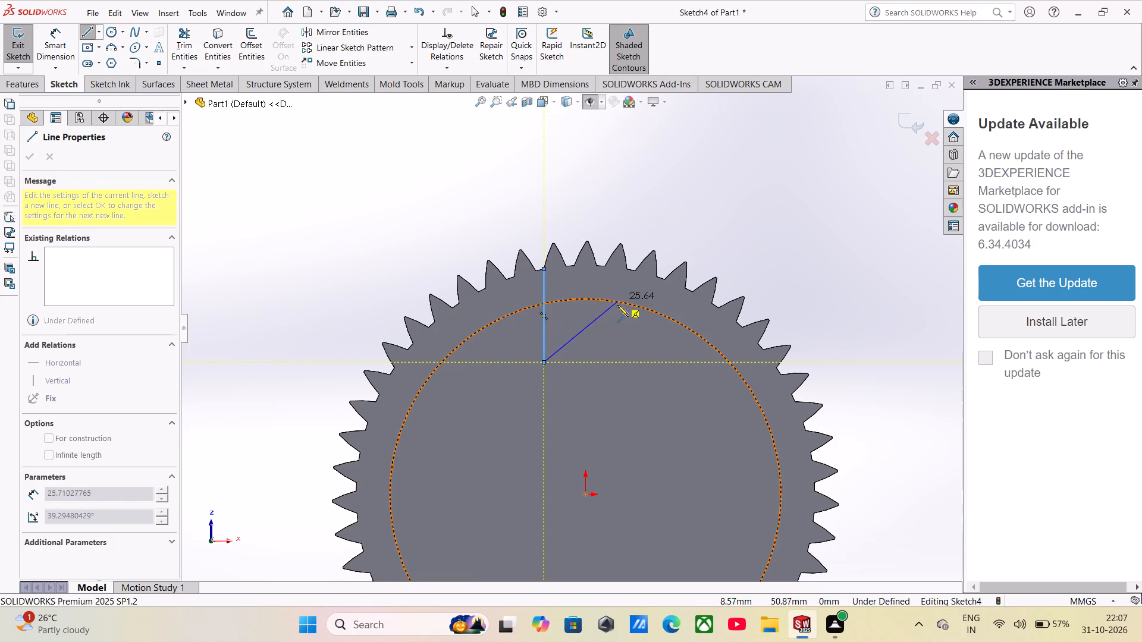
key("Escape")
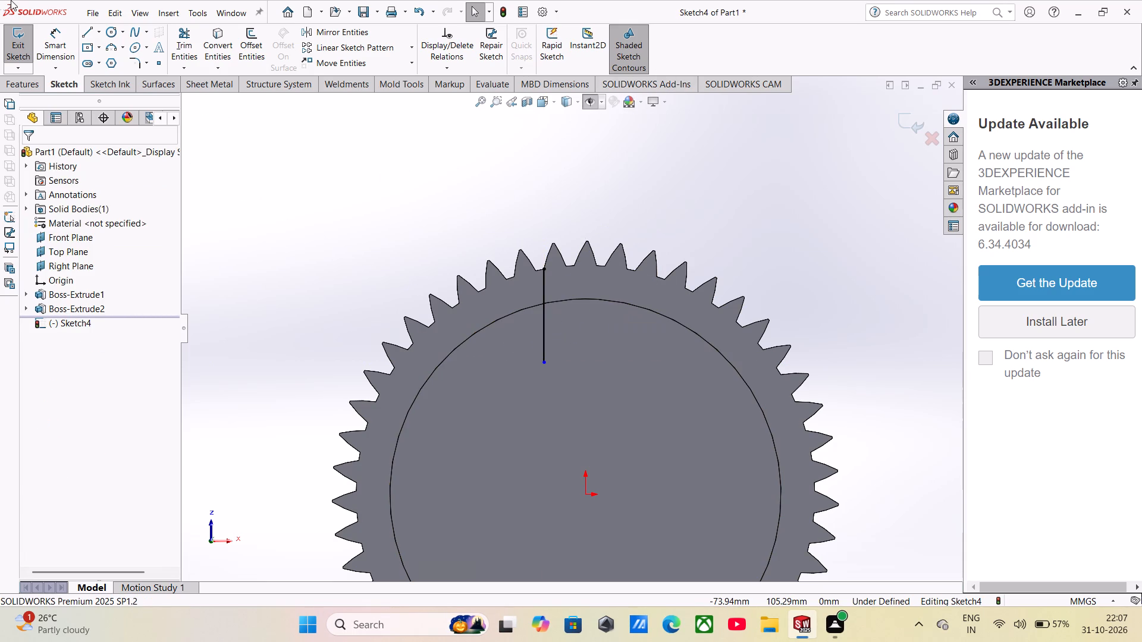
Draw a vertical construction midpoint line centred on the origin and extending beyond the gear's teeth on both sides.
left_click(101, 30)
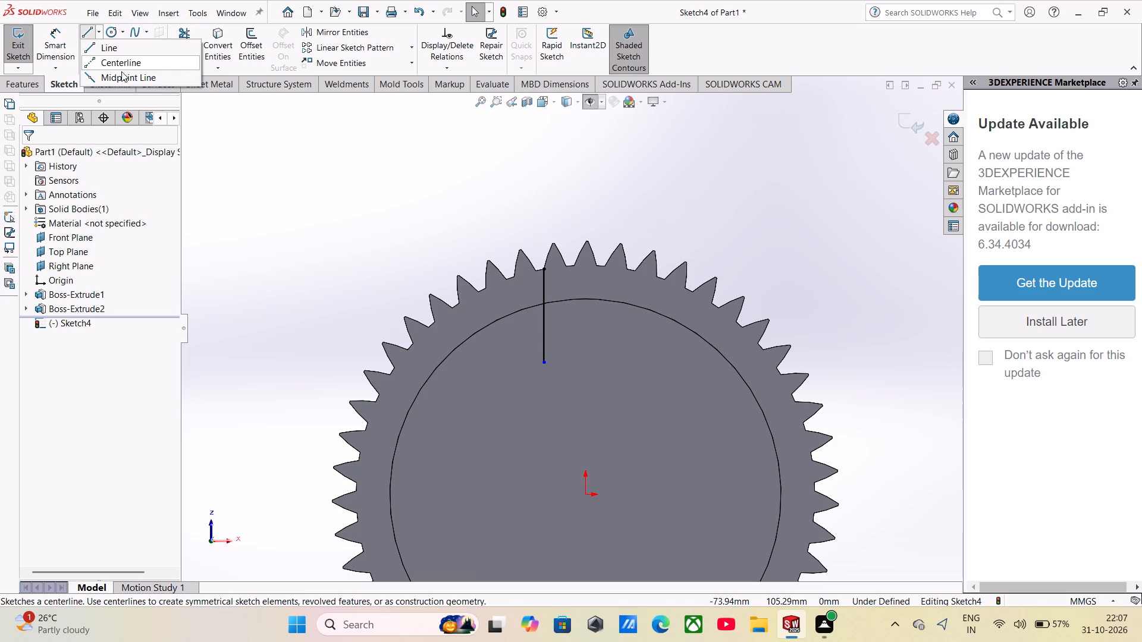
left_click(122, 81)
left_click(66, 318)
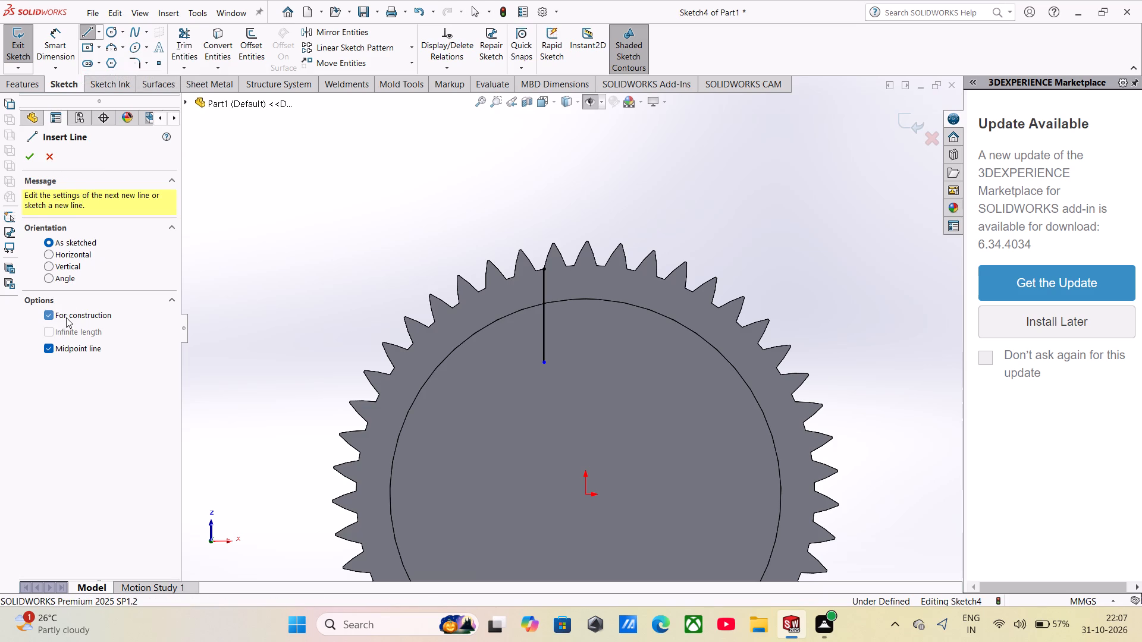
scroll(509, 455, "up", 3)
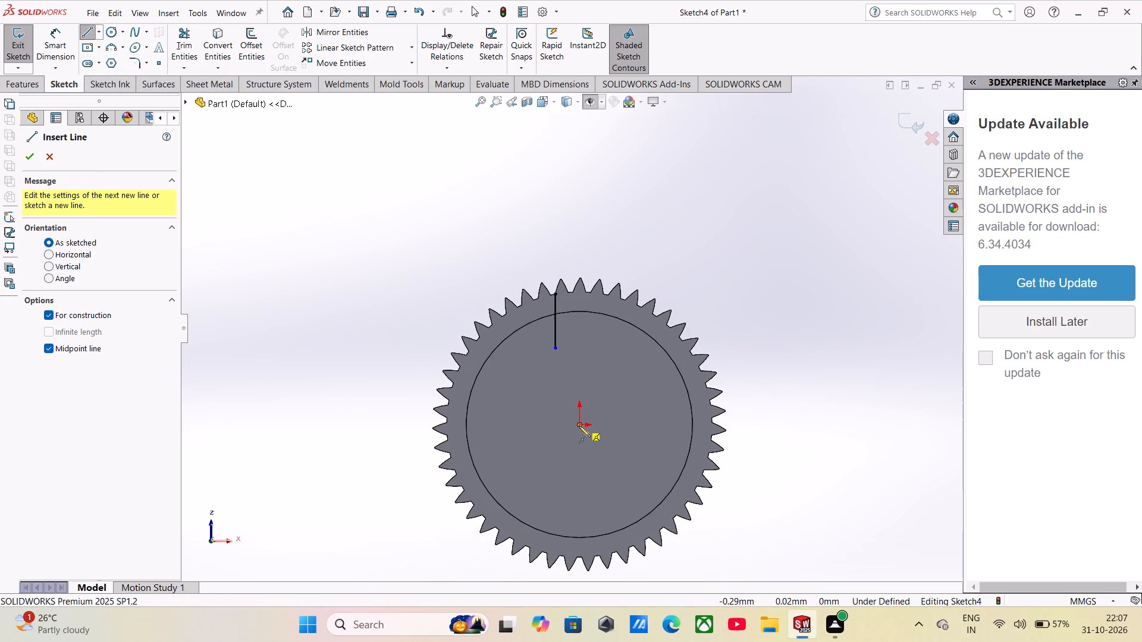
left_click(579, 426)
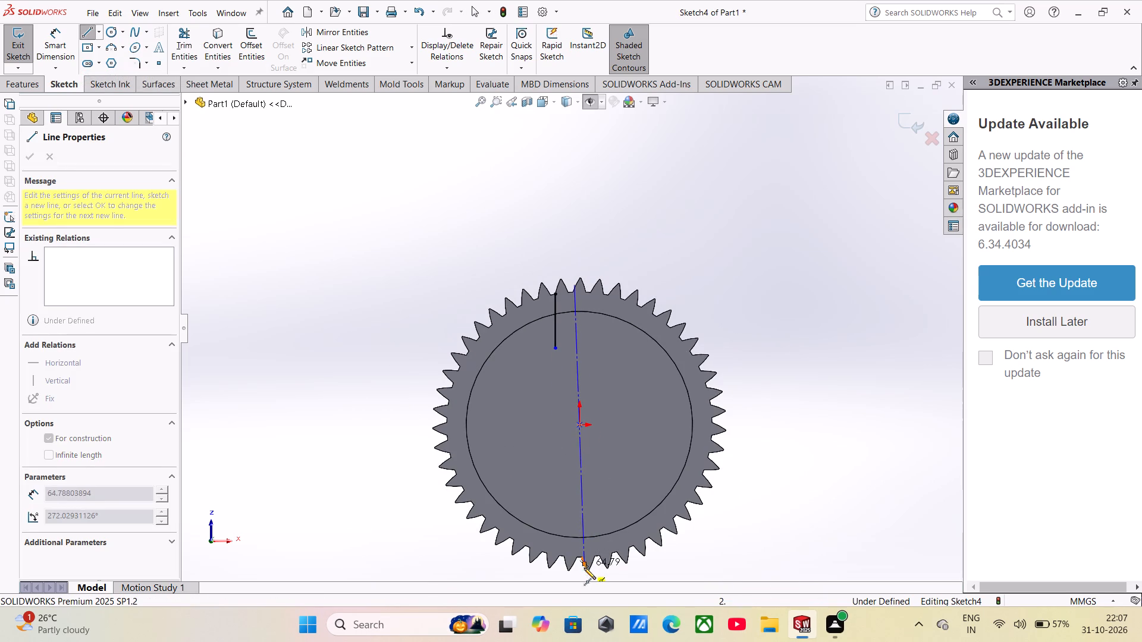
scroll(584, 567, "up", 3)
left_click(579, 537)
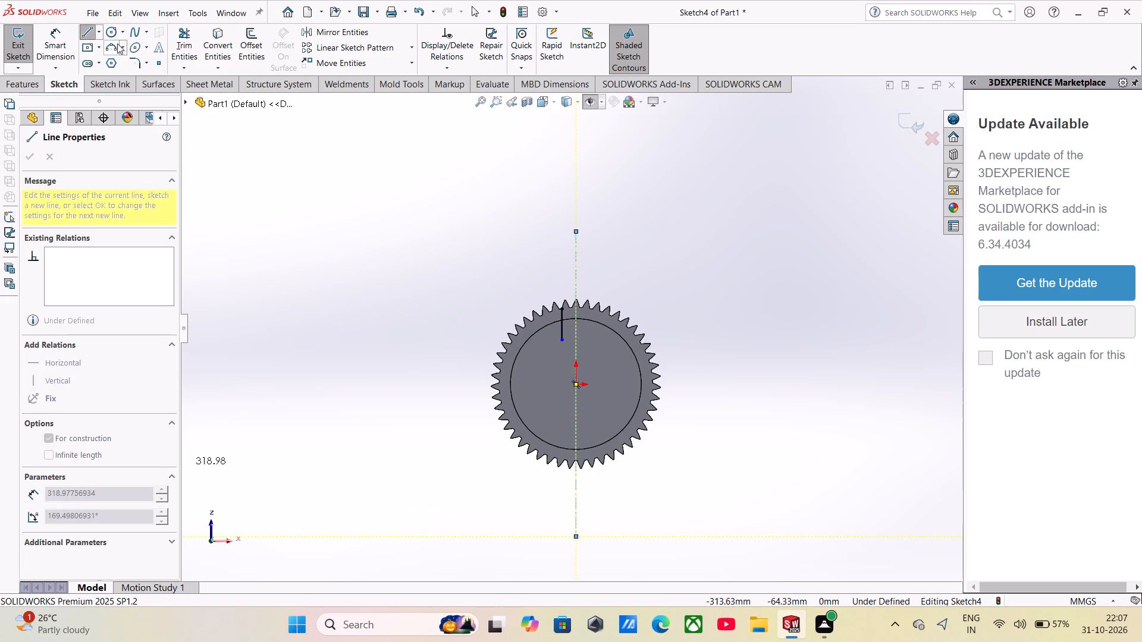
Draw a horizontal centerline about 144 mm long from the origin outward past the gear's right side.
left_click(102, 34)
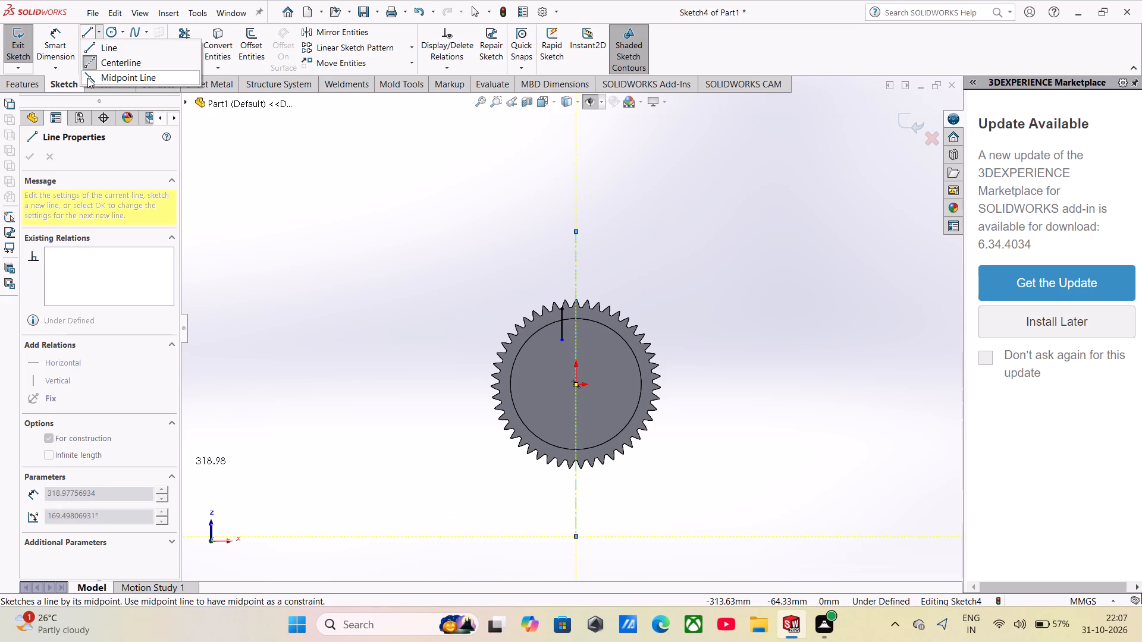
left_click(92, 63)
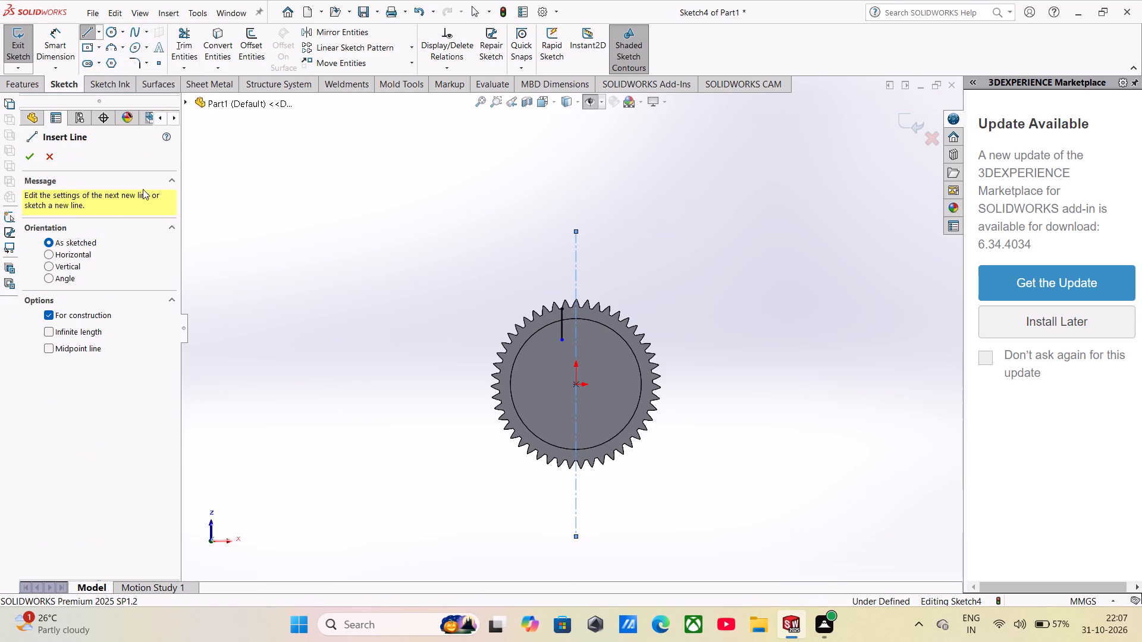
left_click(574, 382)
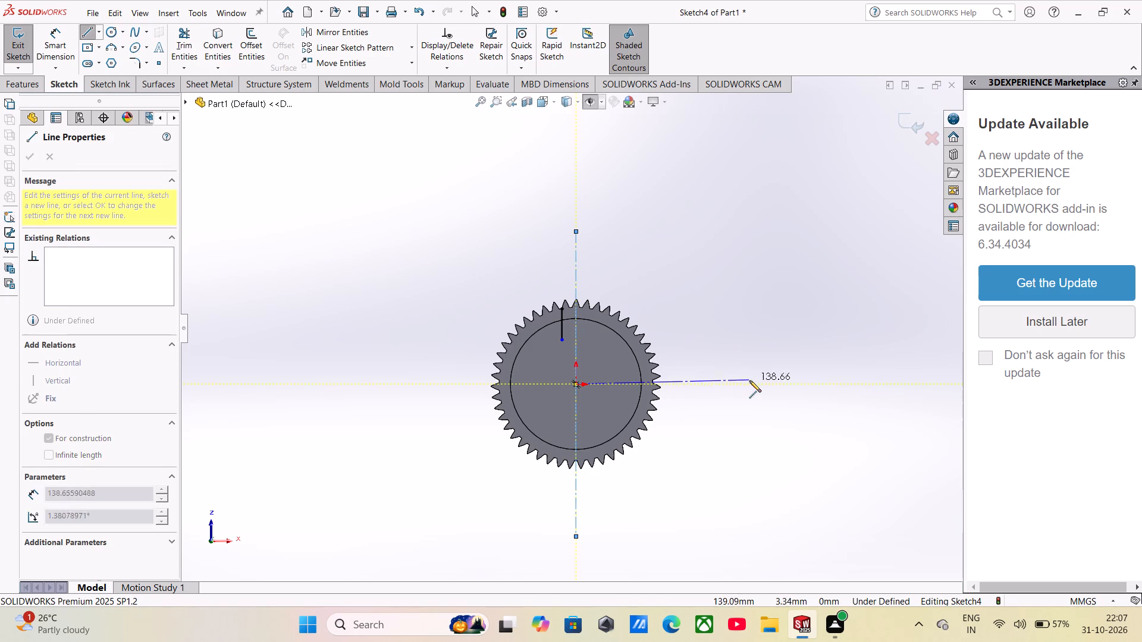
left_click(756, 384)
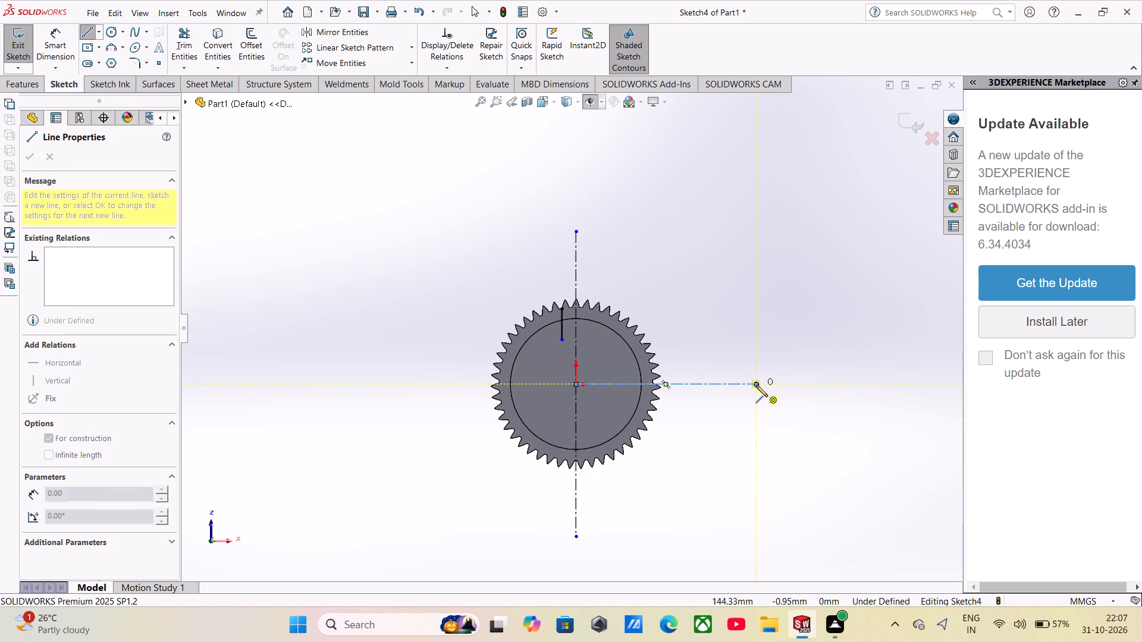
scroll(877, 372, "down", 2)
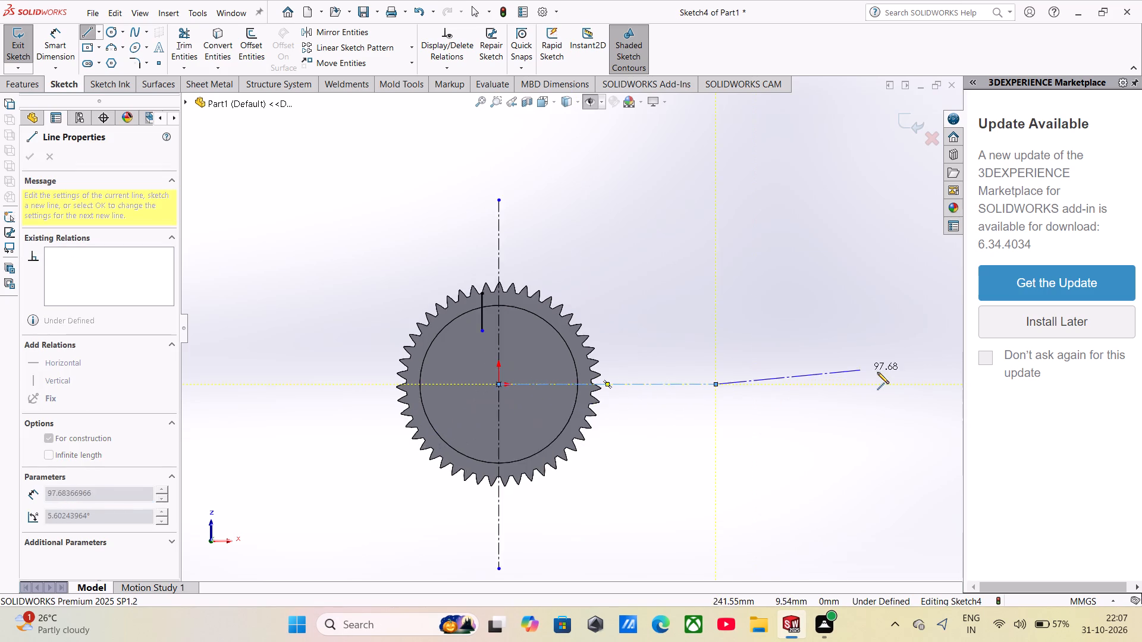
key("Escape")
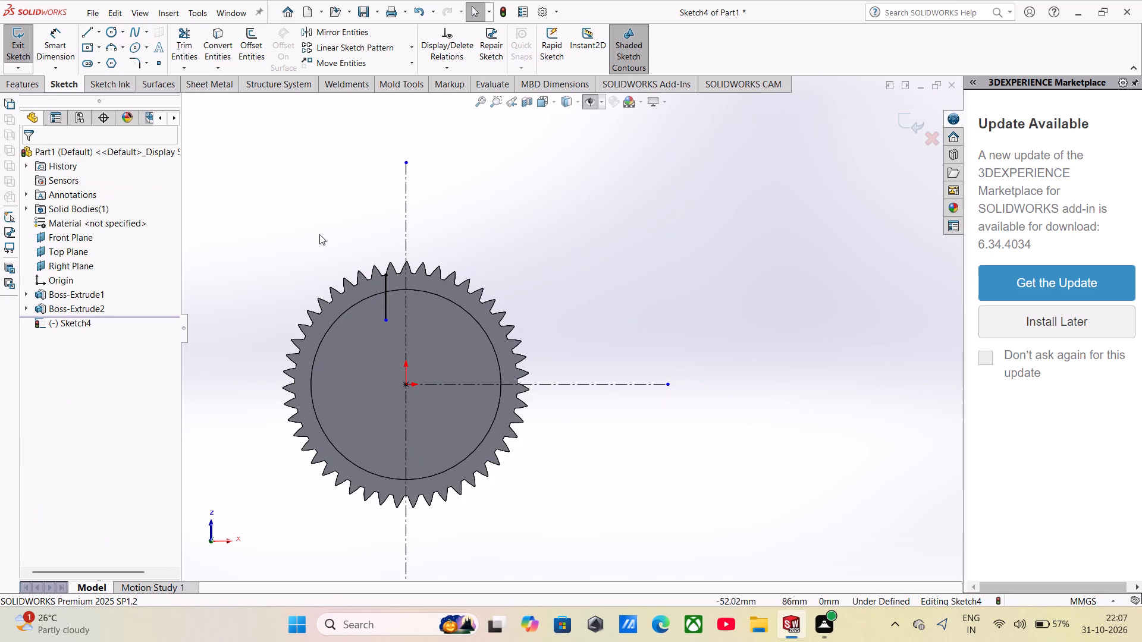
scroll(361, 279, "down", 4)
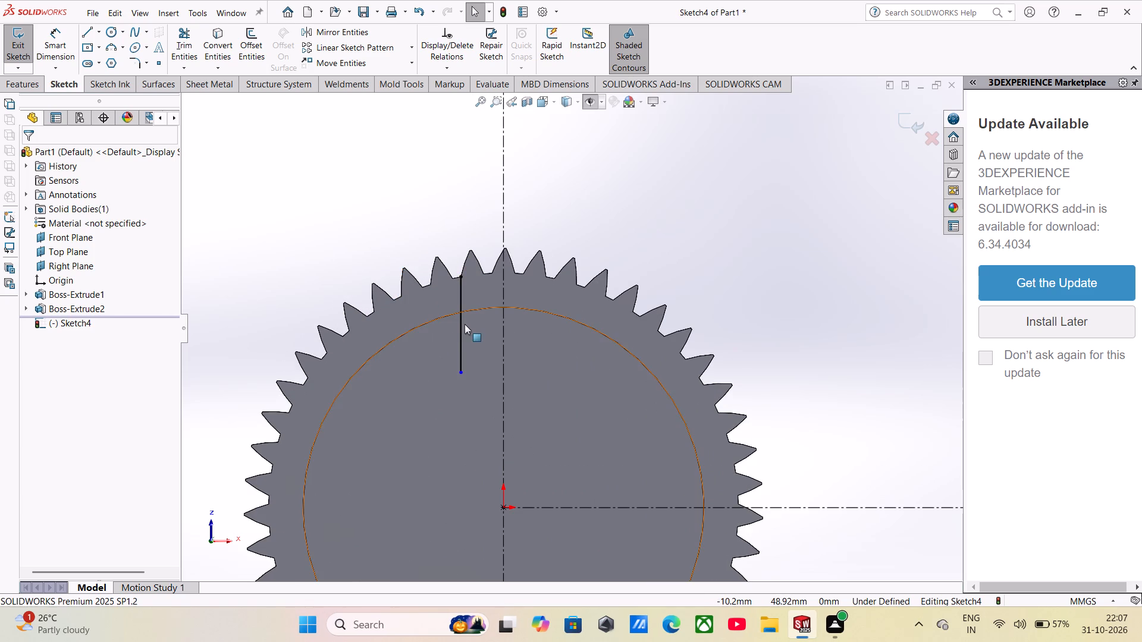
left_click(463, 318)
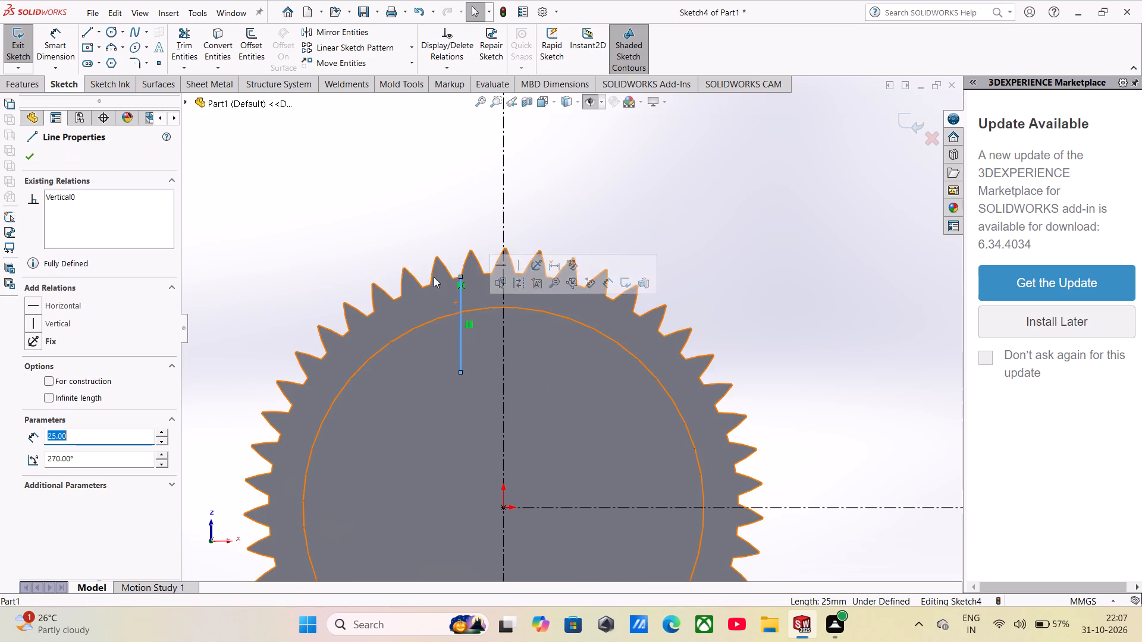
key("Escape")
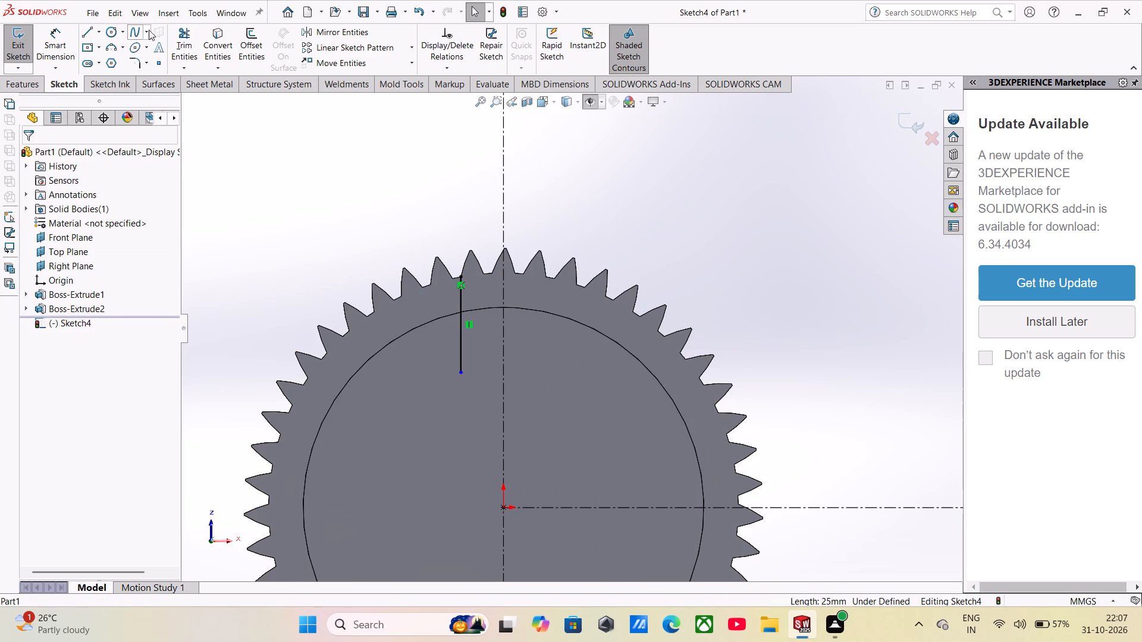
Sketch a circle of about 5.2 mm radius centred on the vertical construction line, about 48 mm above the origin.
left_click(106, 35)
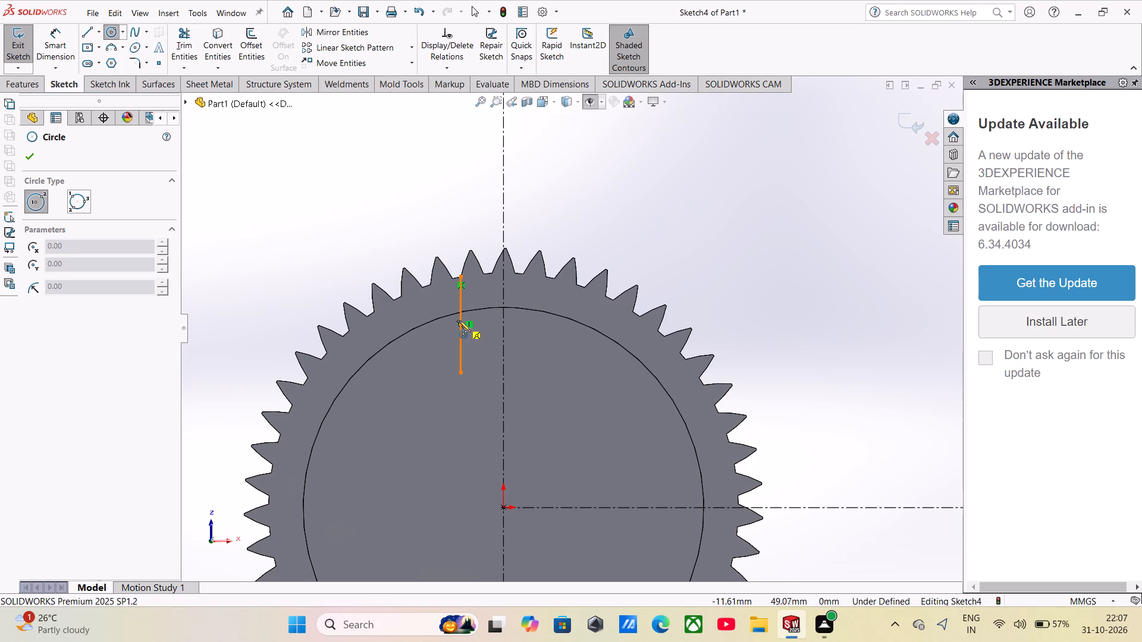
left_click(504, 325)
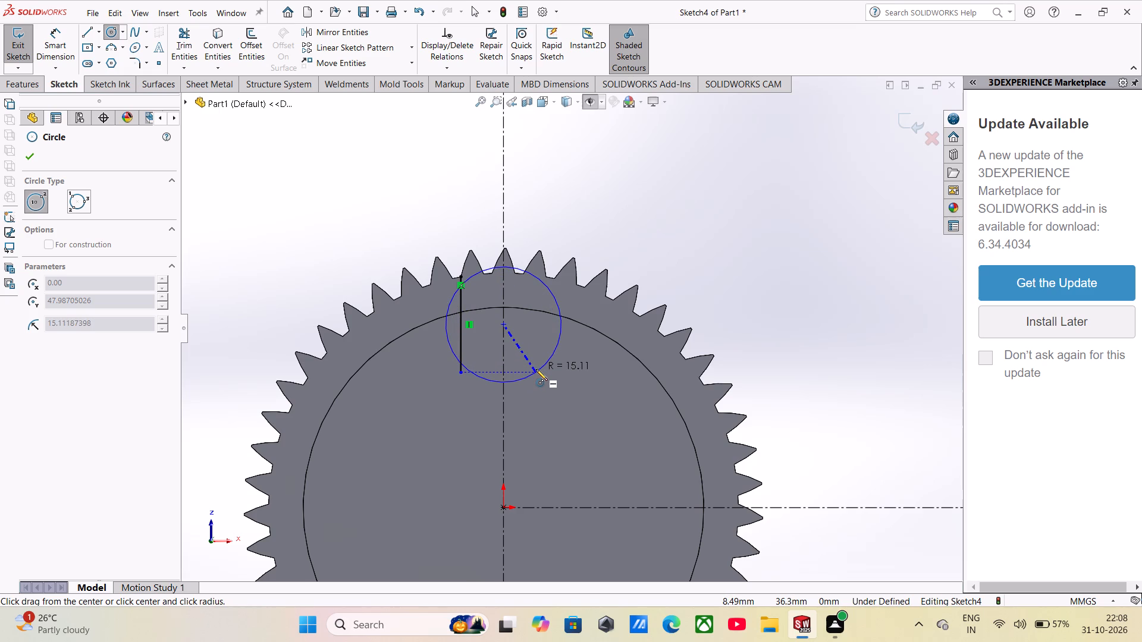
double_click(521, 334)
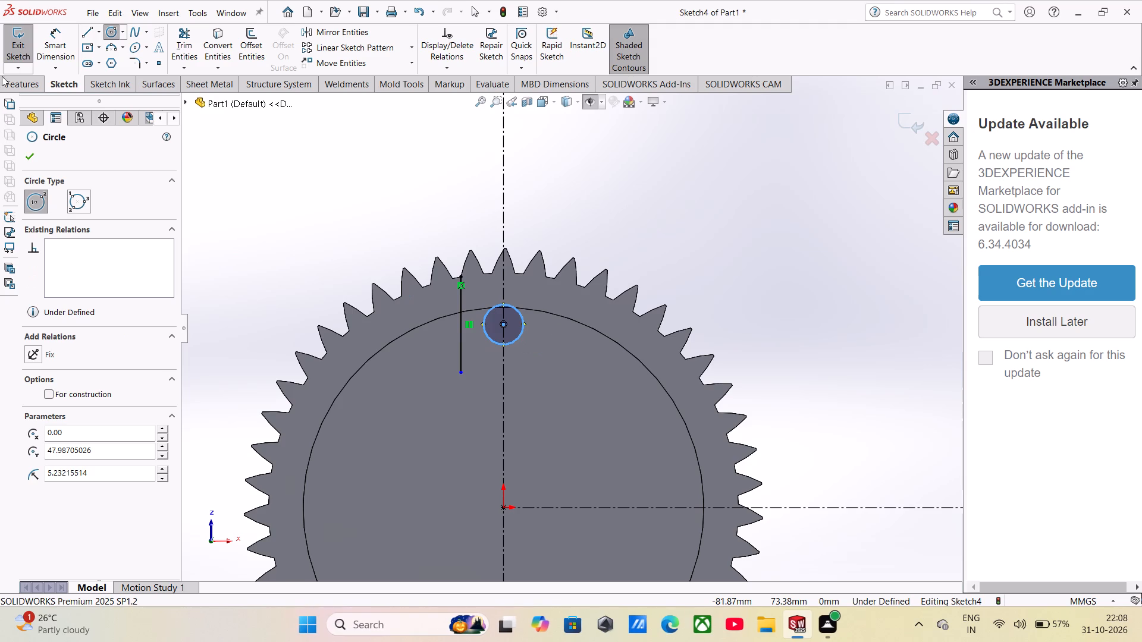
Dimension the new circle's diameter to 25 mm.
left_click(51, 38)
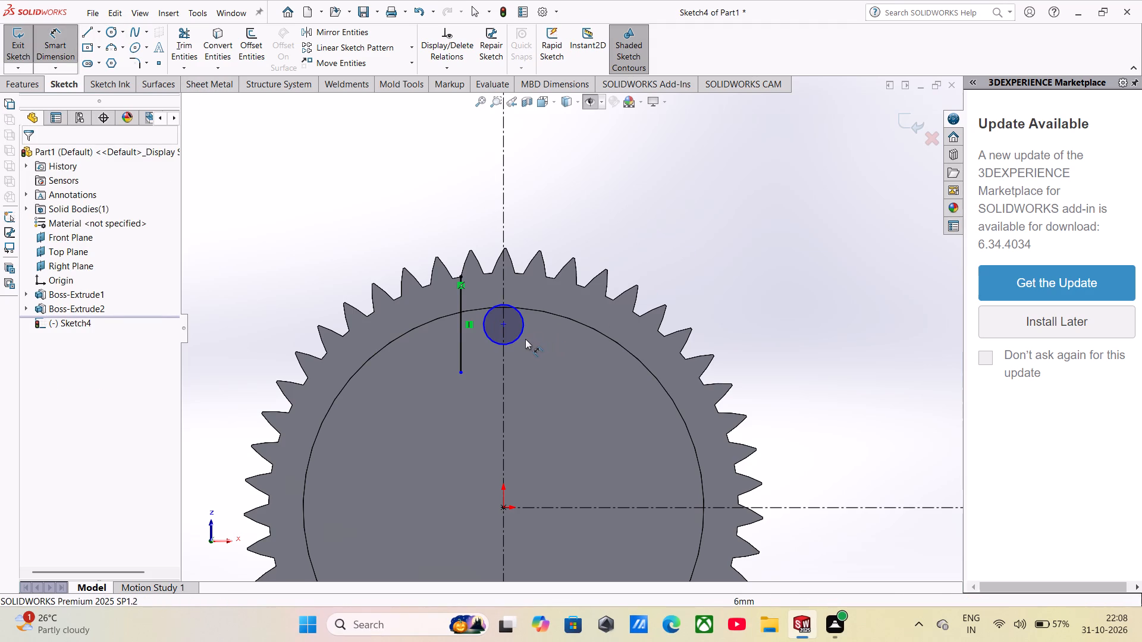
left_click(521, 338)
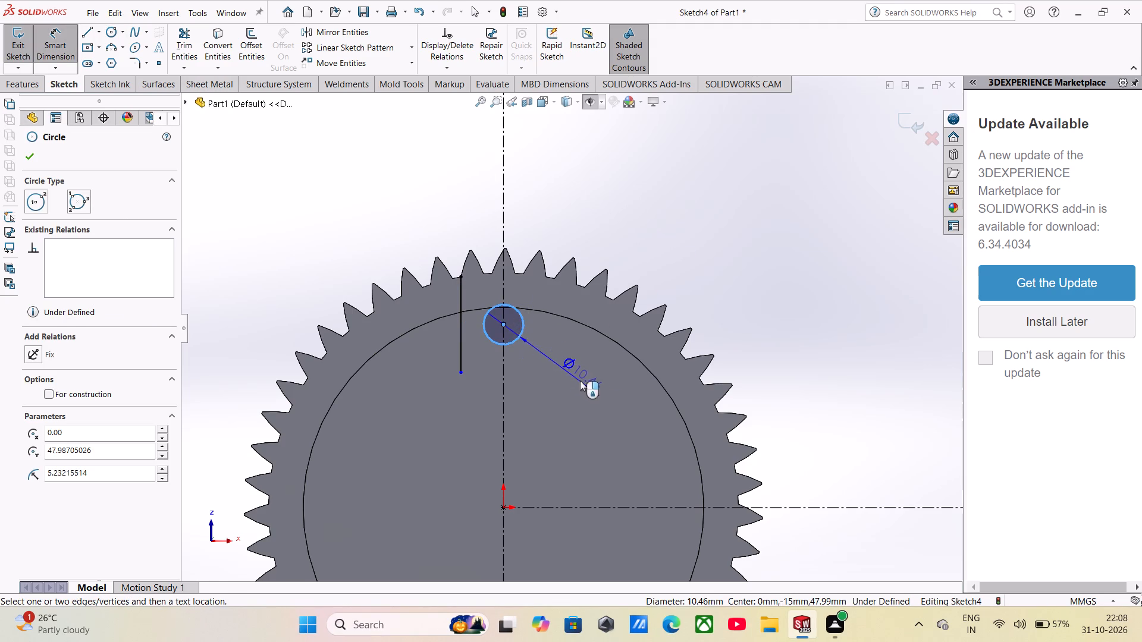
left_click(612, 398)
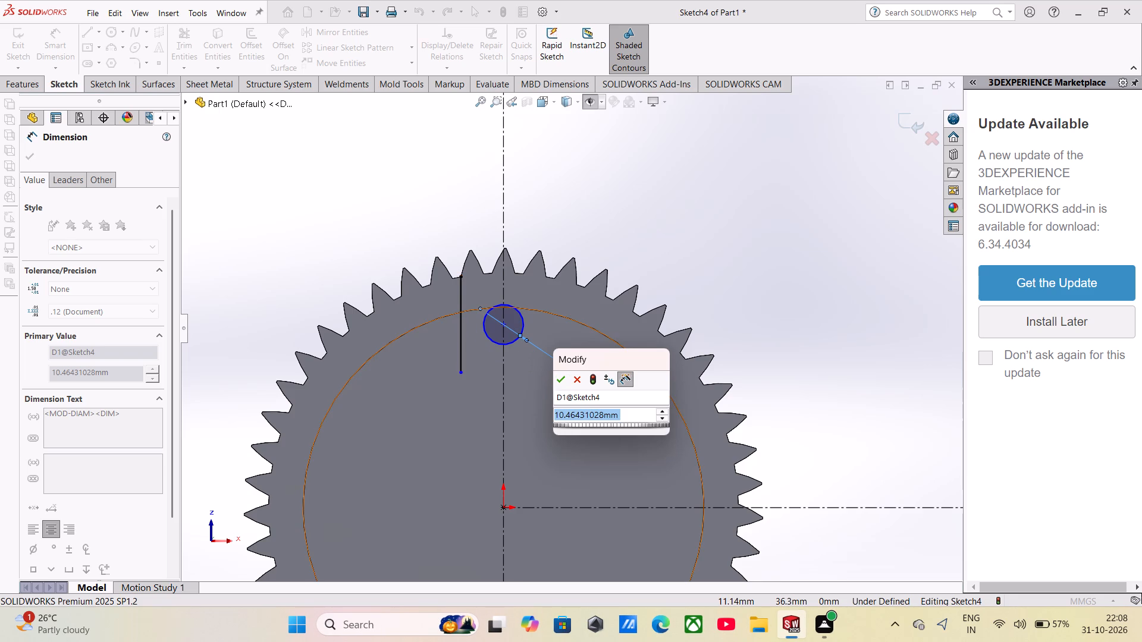
type("25")
key("Return")
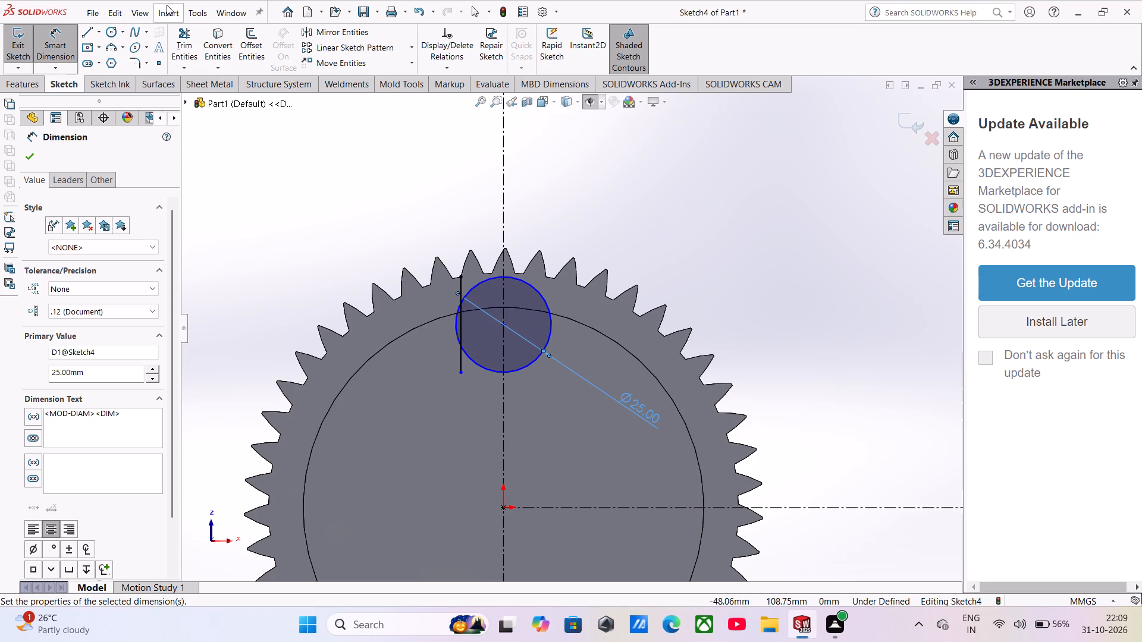
left_click(34, 149)
Leave the ring-face sketch and open the toothed ring's profile sketch for editing.
right_click(362, 347)
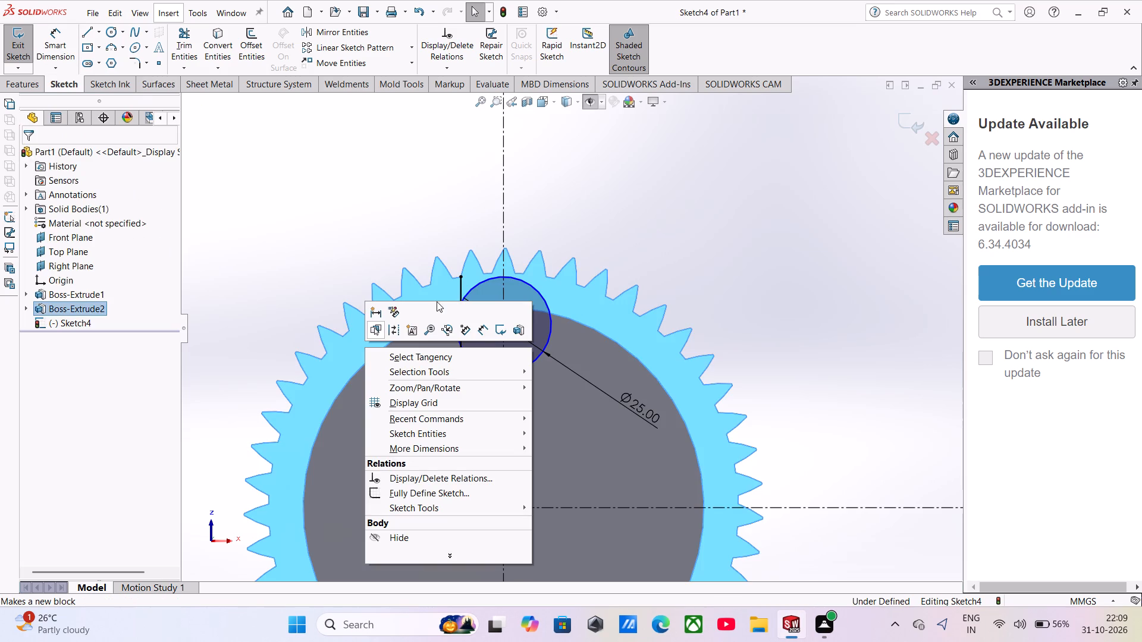
left_click(919, 118)
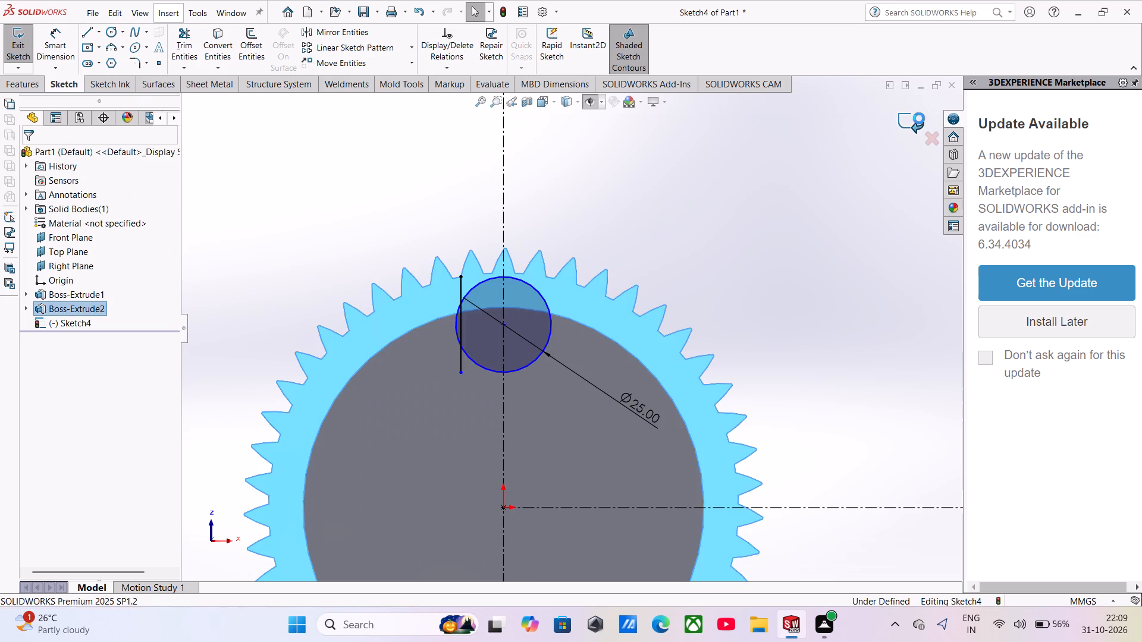
right_click(371, 344)
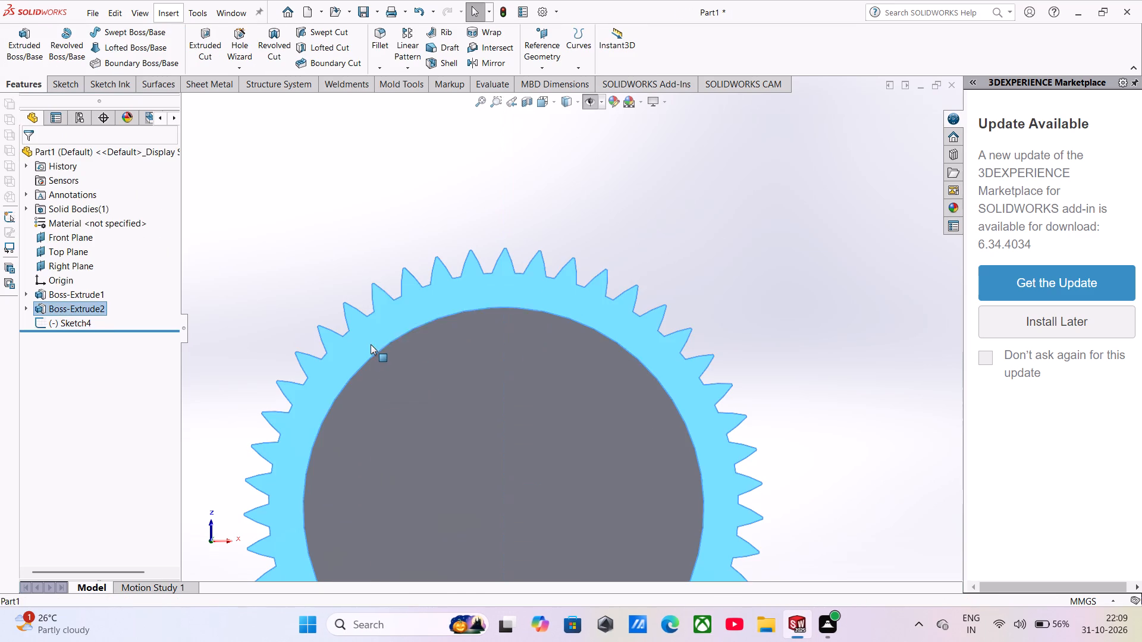
left_click(404, 305)
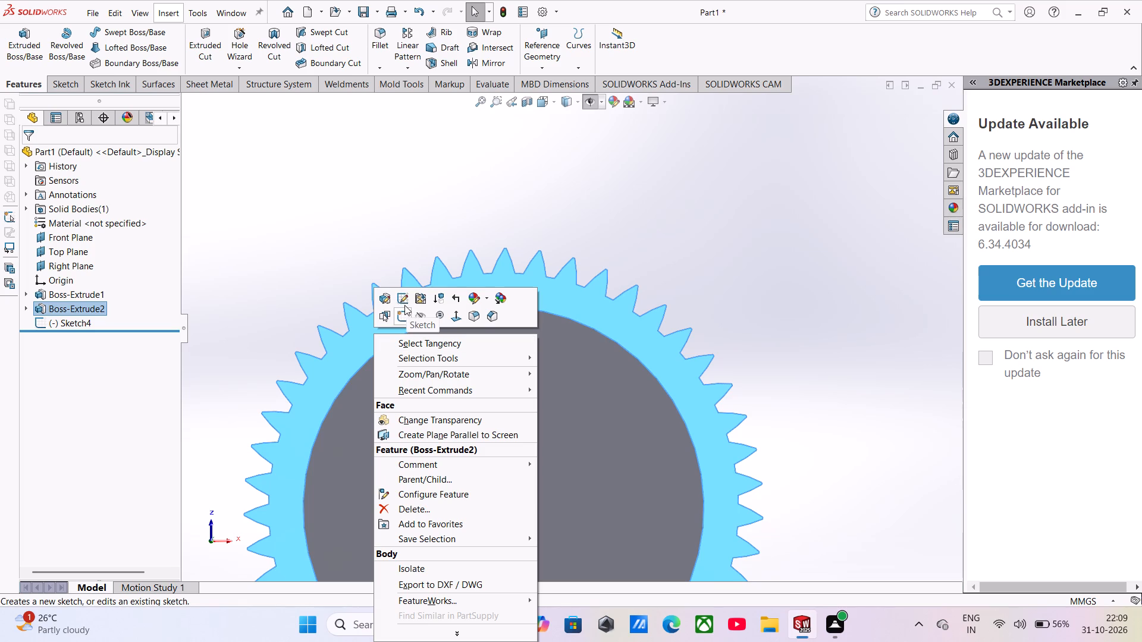
Offset the 105 mm circle of the disc outward by 2 mm.
scroll(525, 225, "down", 1)
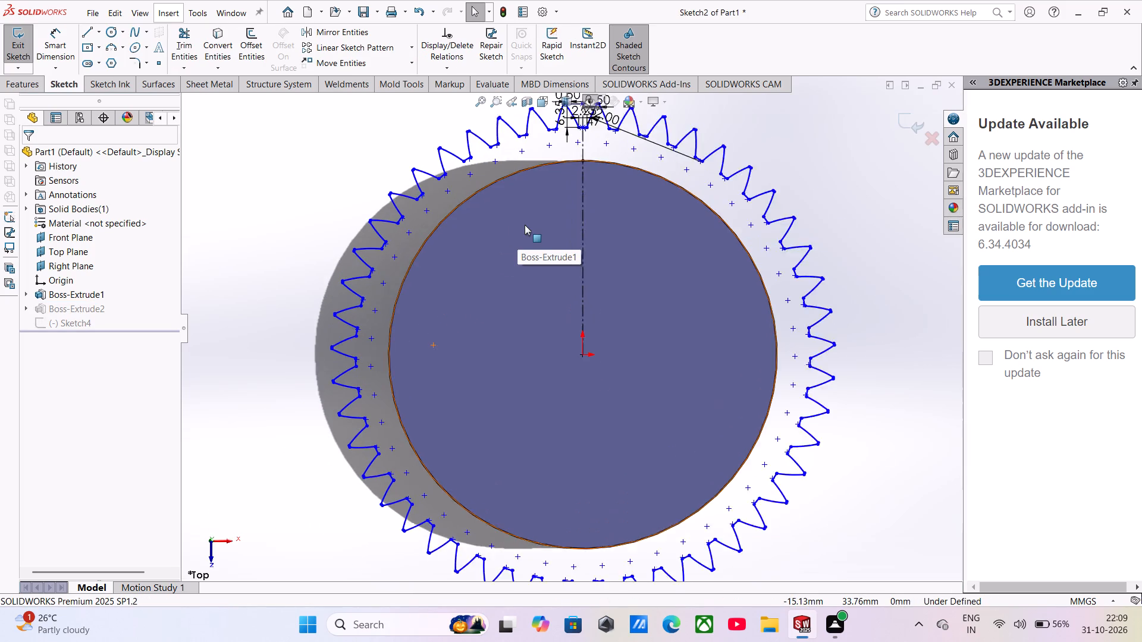
scroll(525, 225, "down", 1)
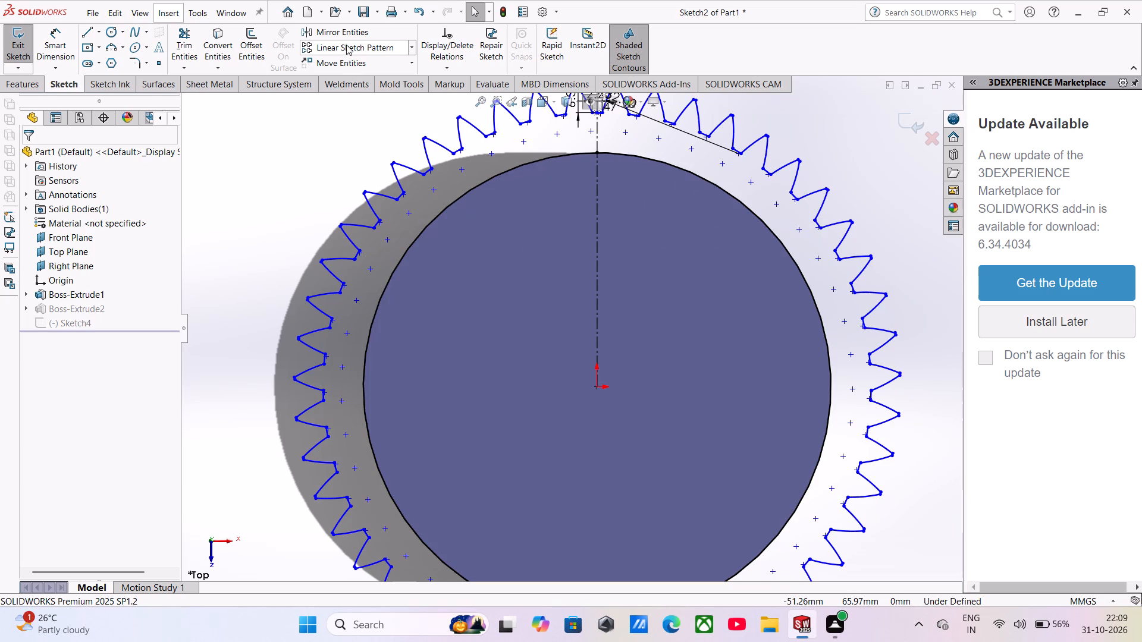
left_click(255, 42)
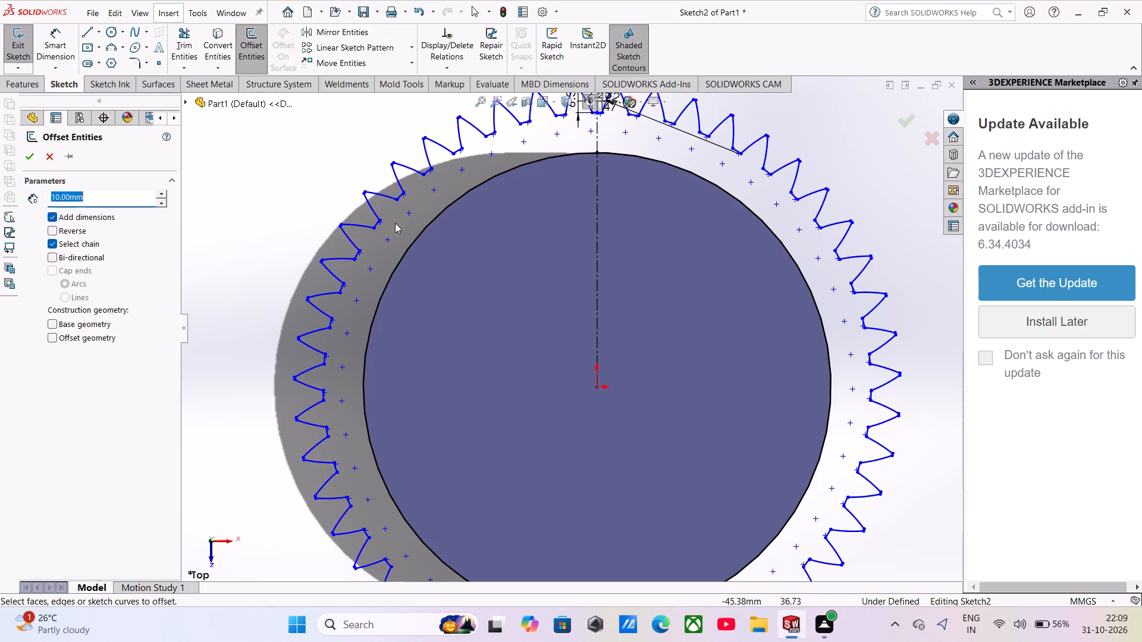
left_click(416, 238)
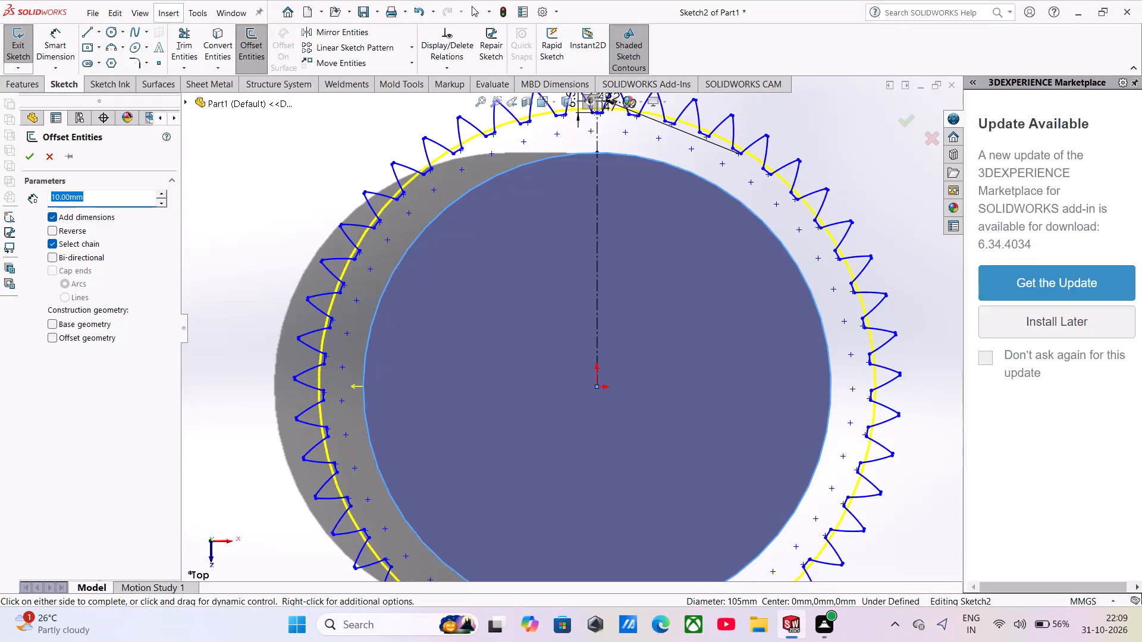
key("2")
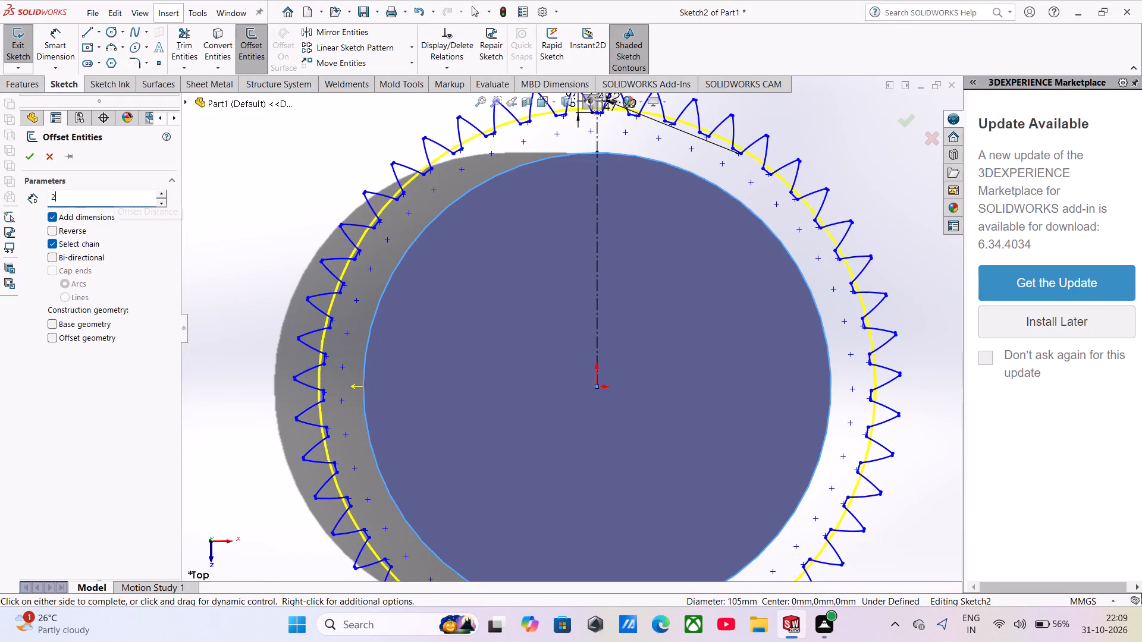
key("Return")
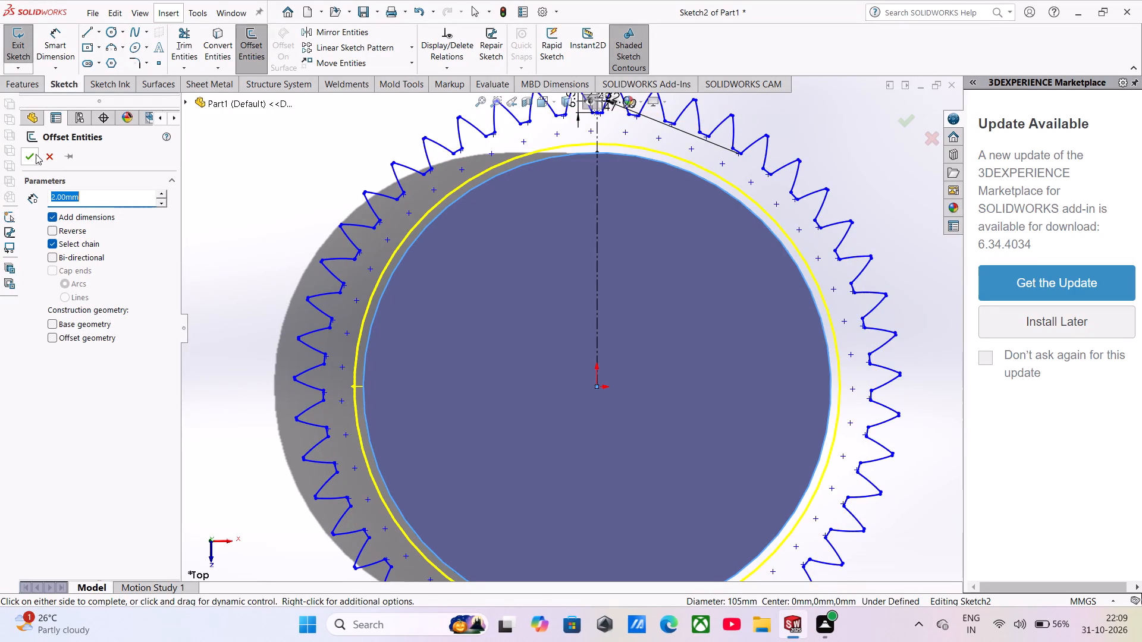
left_click(36, 154)
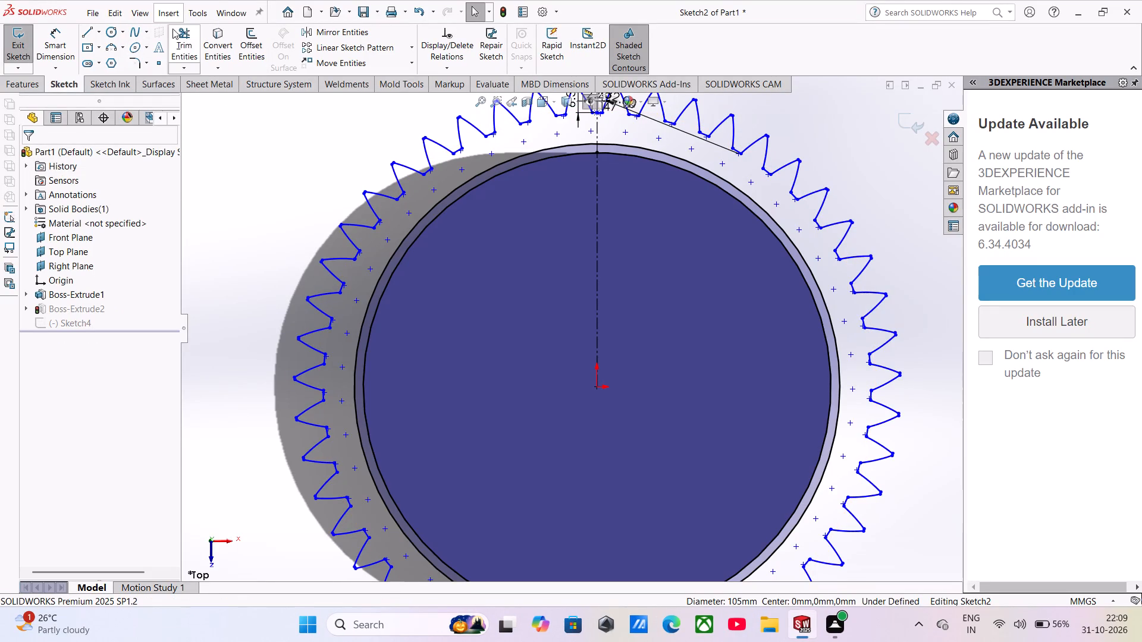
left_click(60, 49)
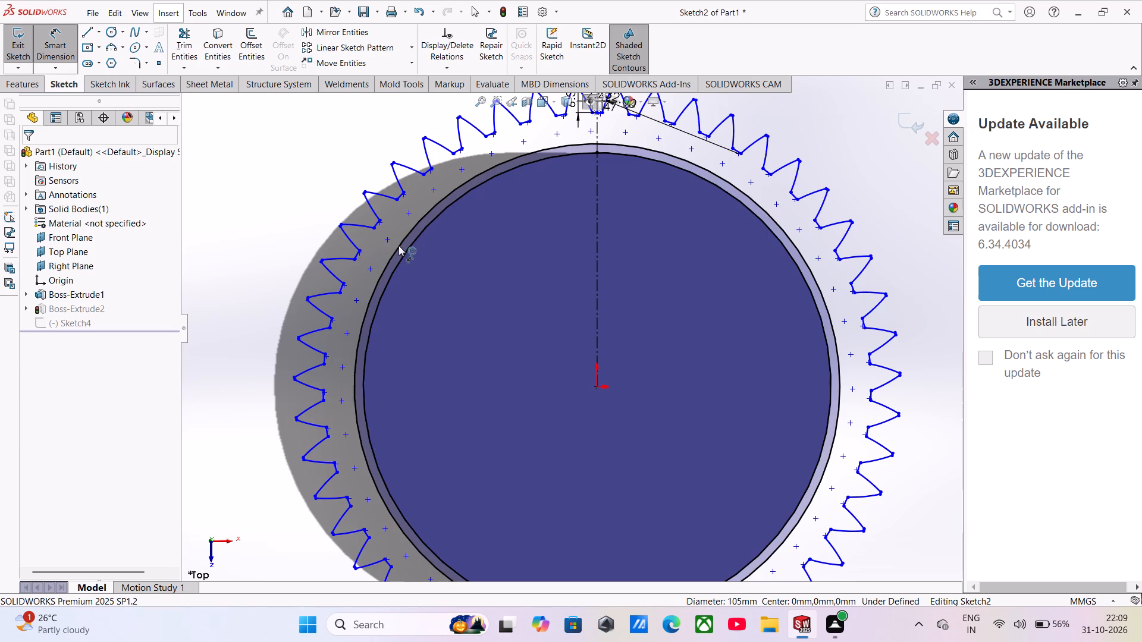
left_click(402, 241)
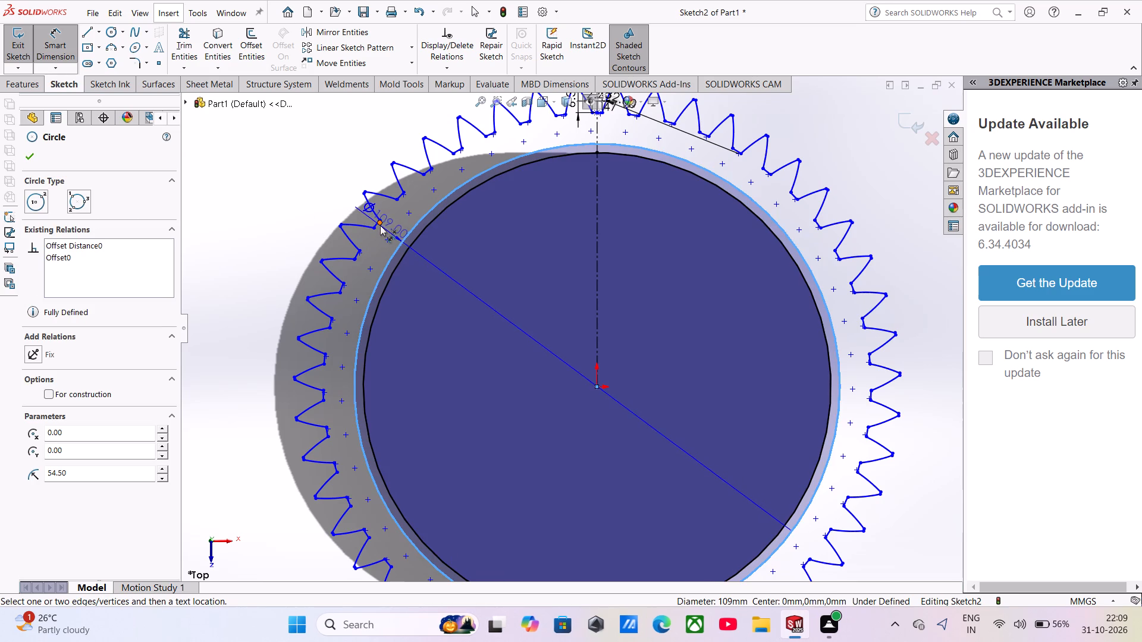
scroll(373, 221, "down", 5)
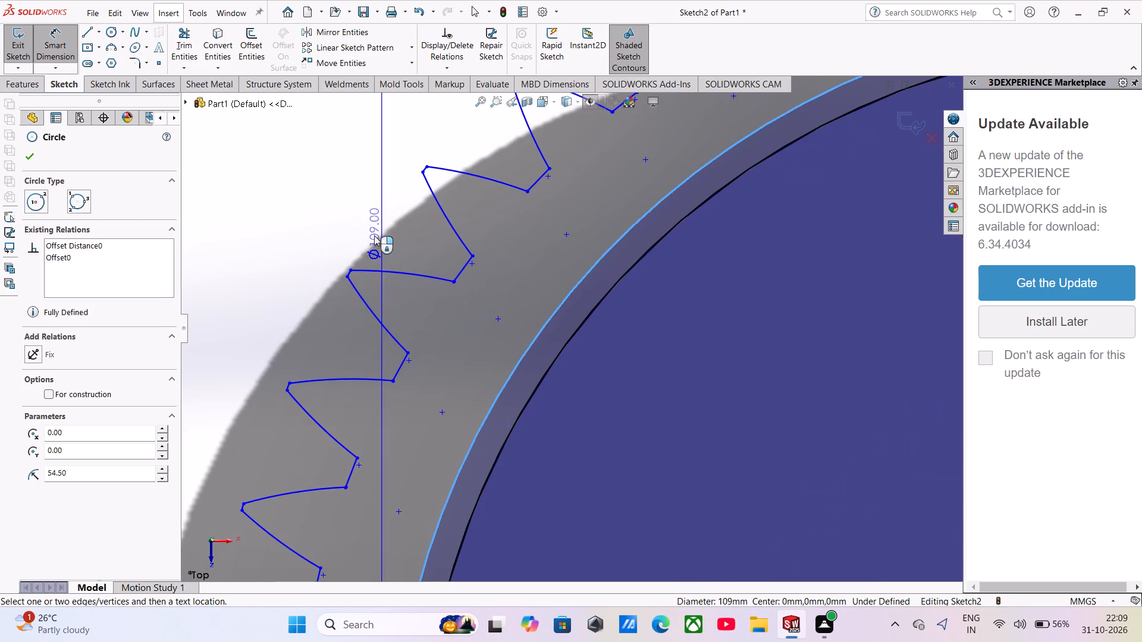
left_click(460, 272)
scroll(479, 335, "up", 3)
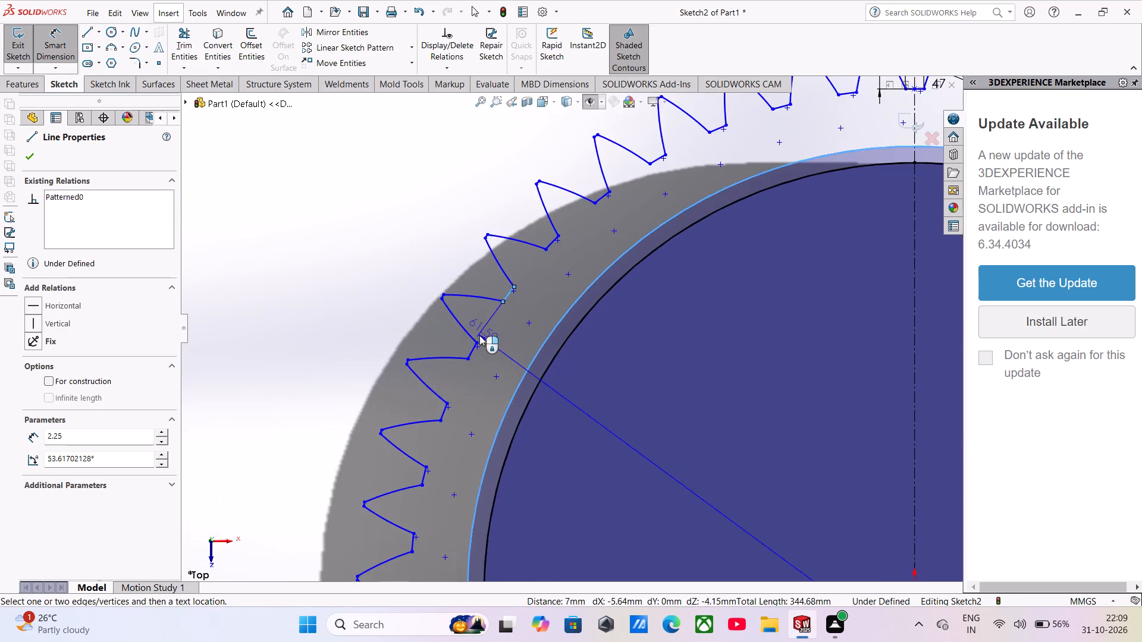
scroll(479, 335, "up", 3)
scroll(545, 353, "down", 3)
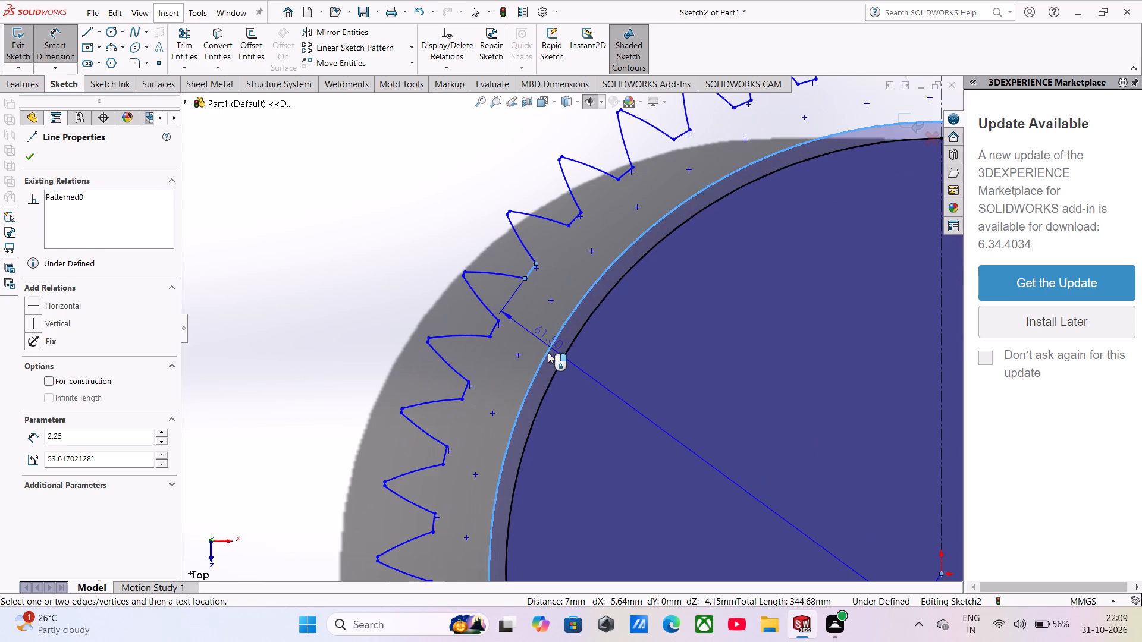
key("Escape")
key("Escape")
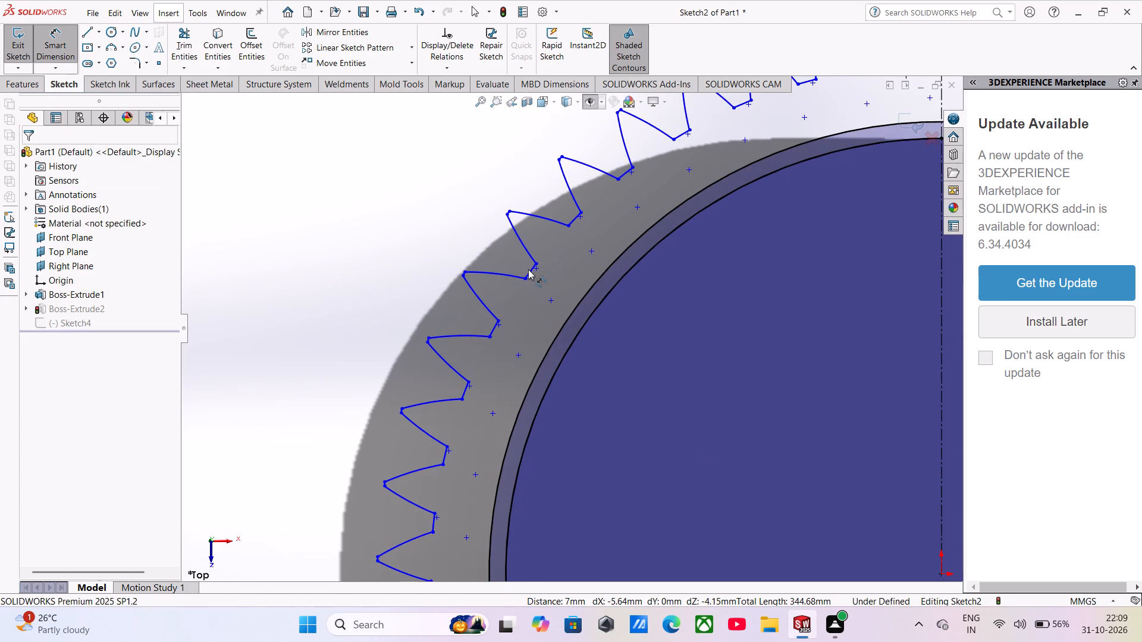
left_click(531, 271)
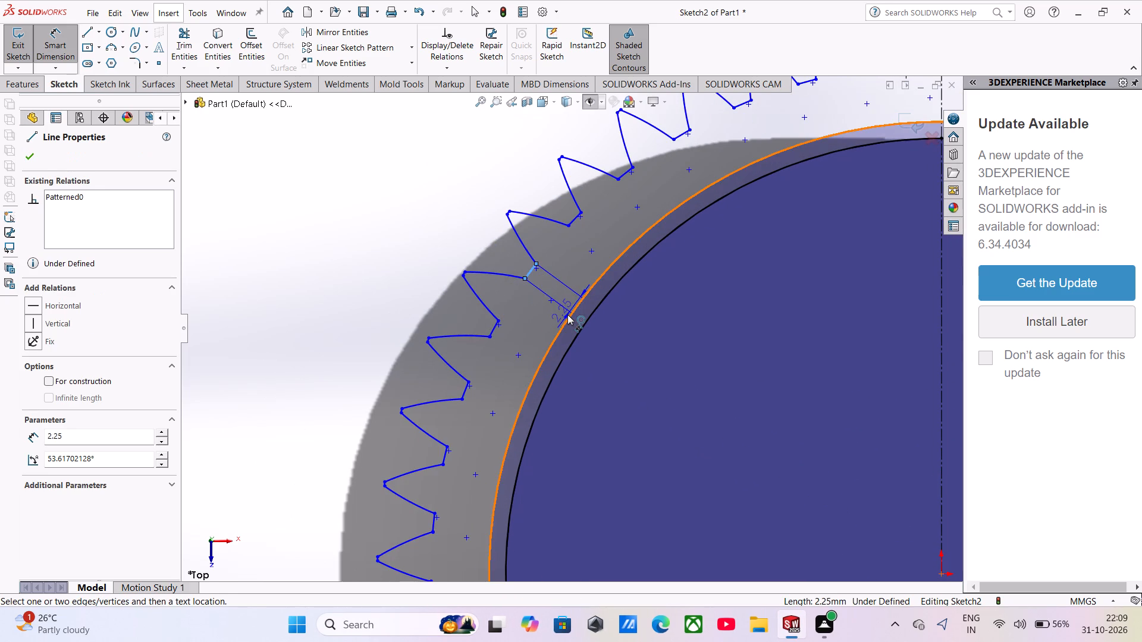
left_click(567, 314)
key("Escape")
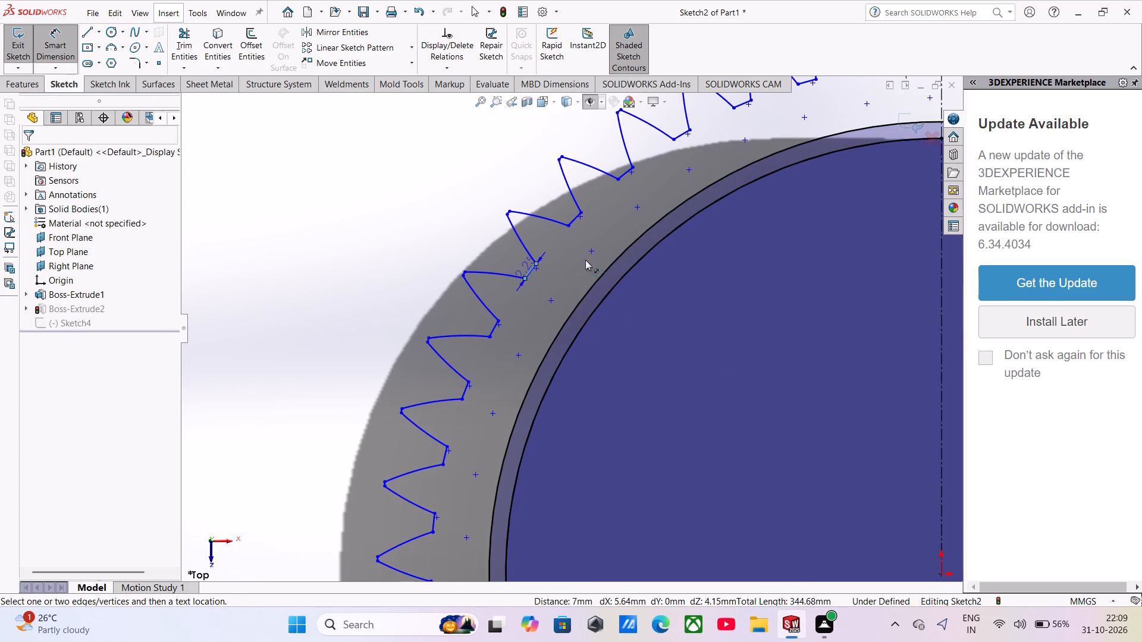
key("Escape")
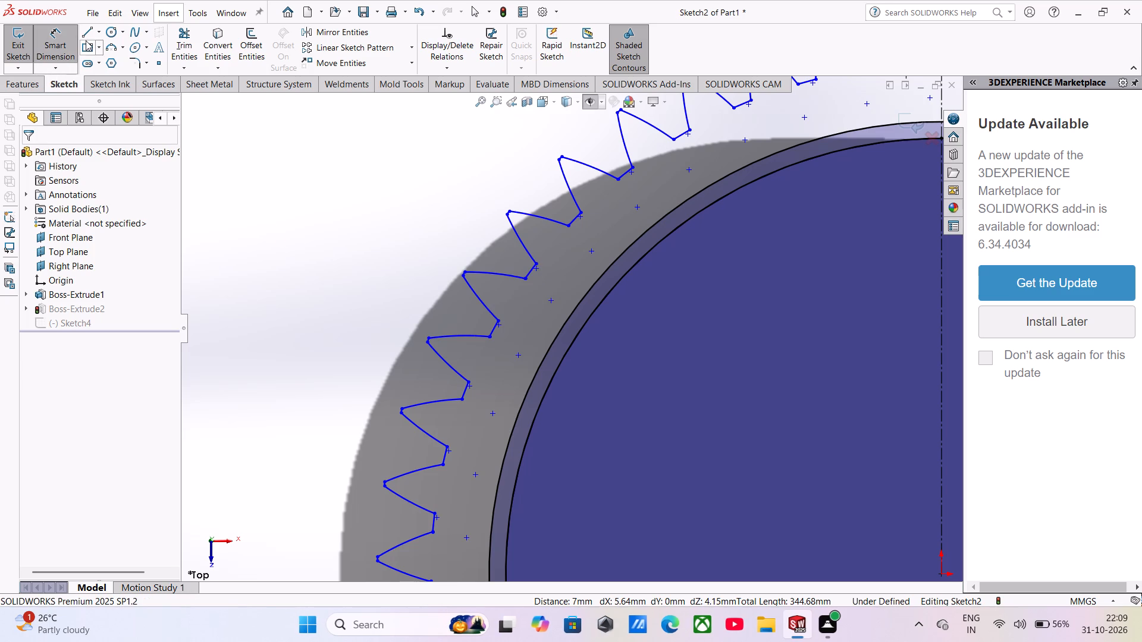
Draw a line about 7 mm long from the midpoint of an upper-left tooth-root line inward to the offset circle.
left_click(86, 34)
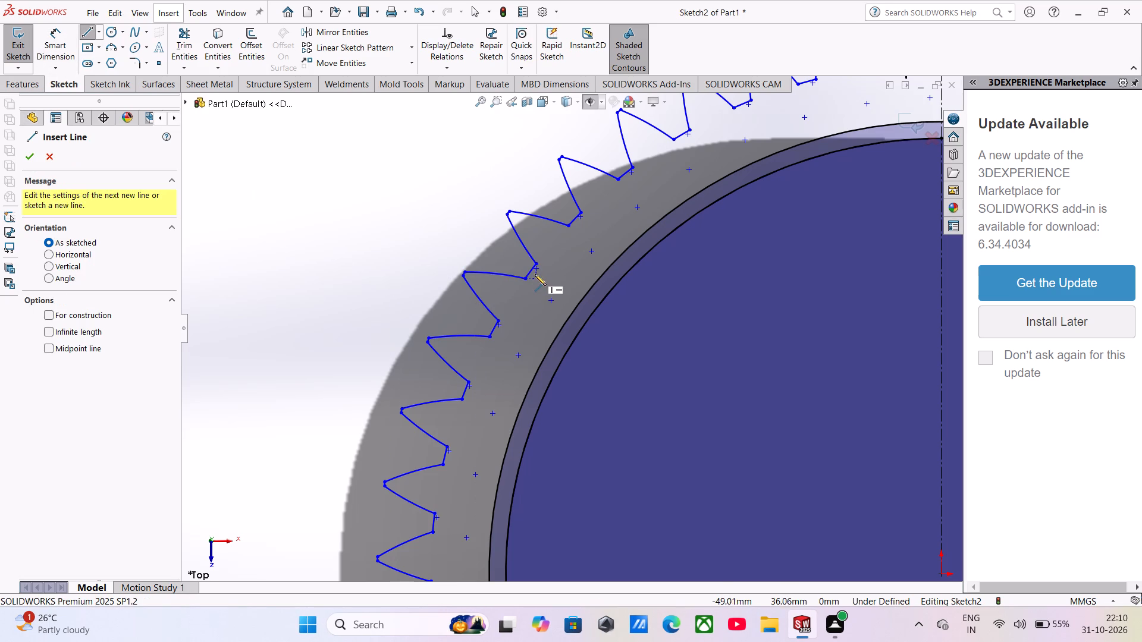
left_click(531, 271)
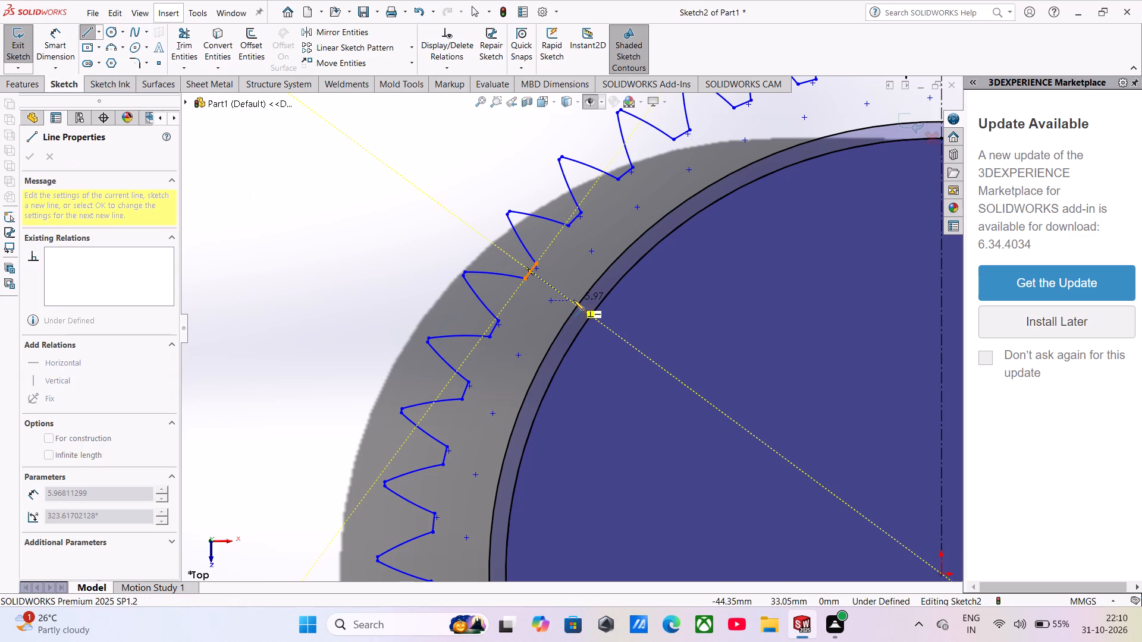
left_click(577, 305)
key("Escape")
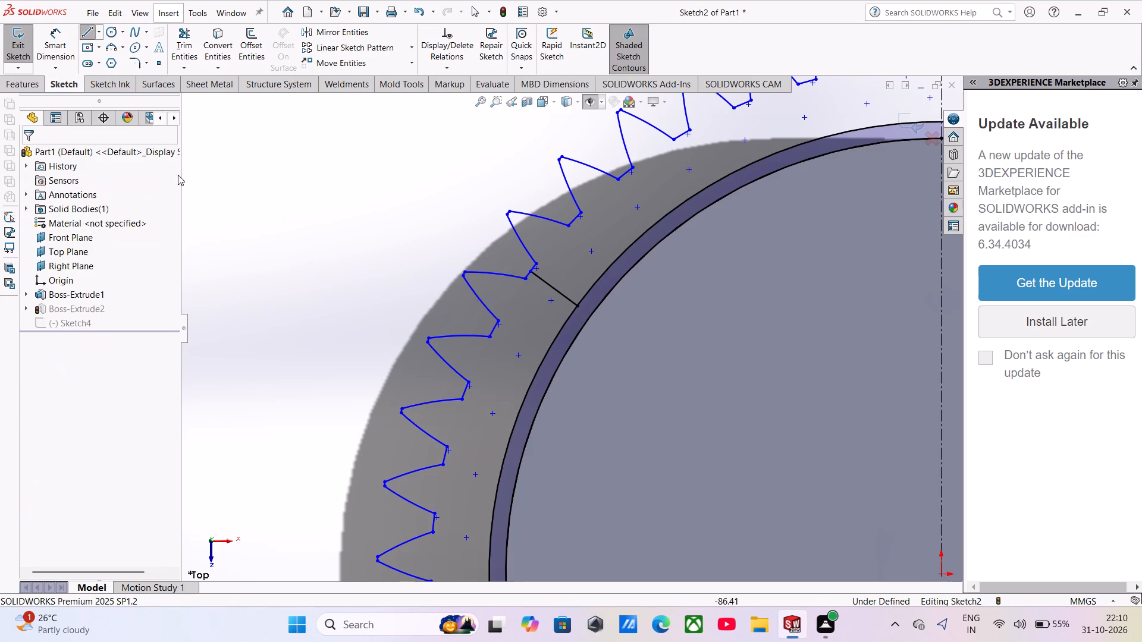
Dimension the line between the tooth root and the offset circle to 6.50 mm.
left_click(49, 43)
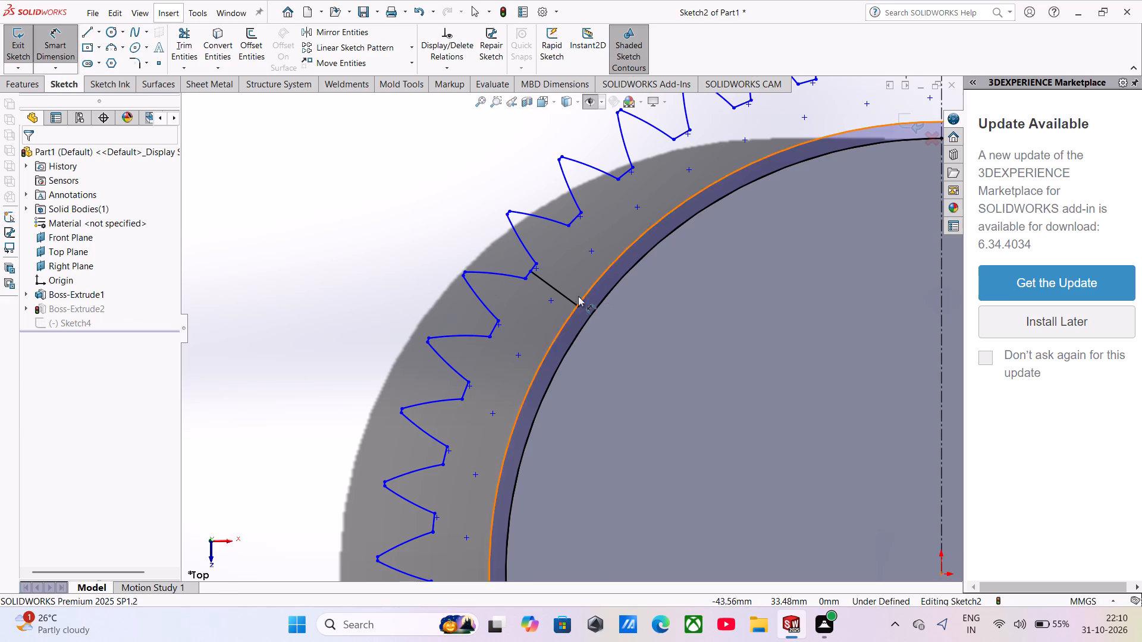
double_click(566, 297)
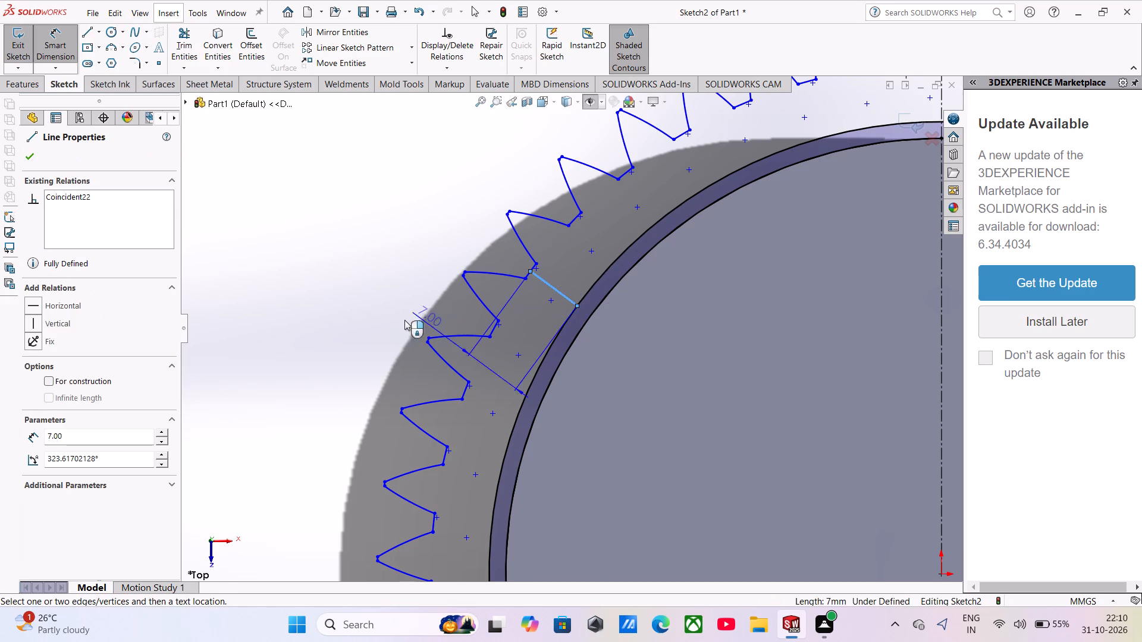
left_click(355, 317)
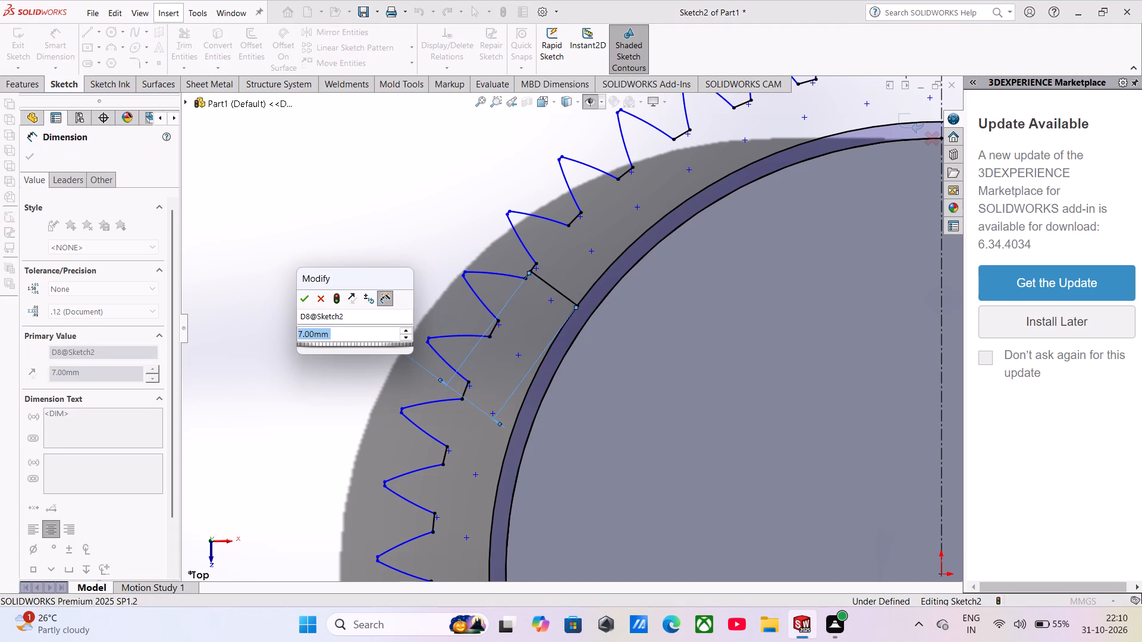
type("6.50")
key("Return")
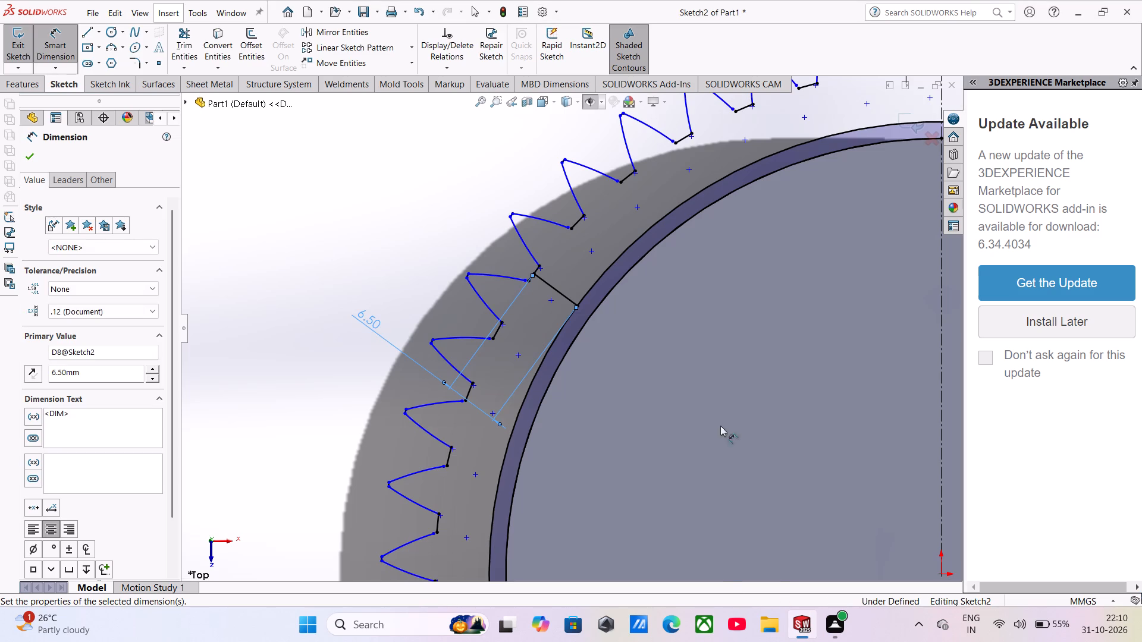
scroll(800, 434, "up", 7)
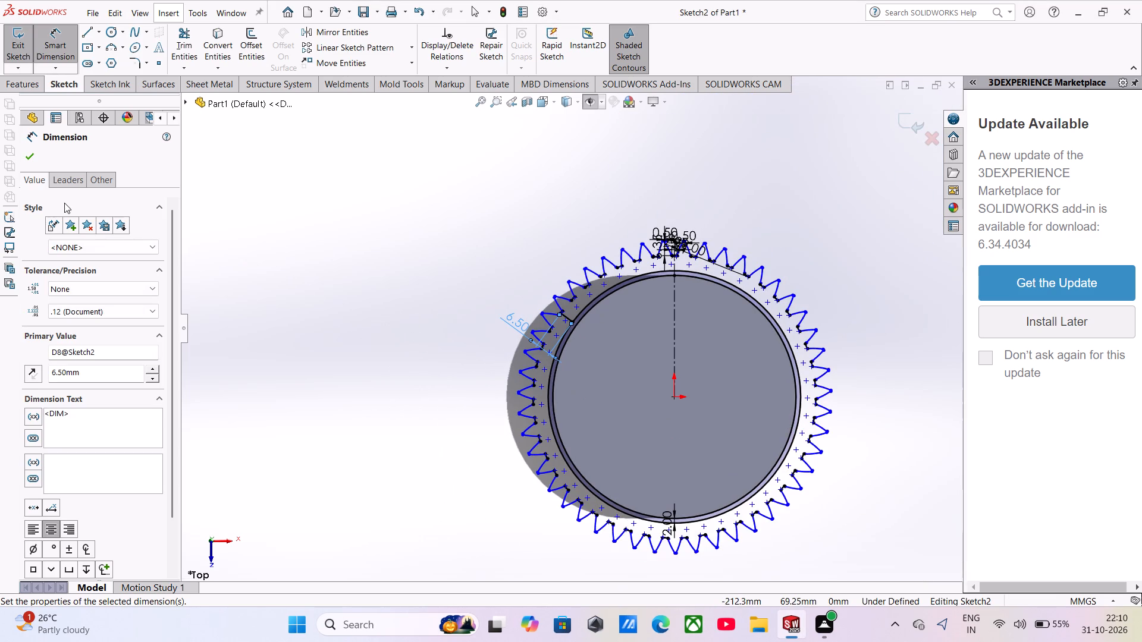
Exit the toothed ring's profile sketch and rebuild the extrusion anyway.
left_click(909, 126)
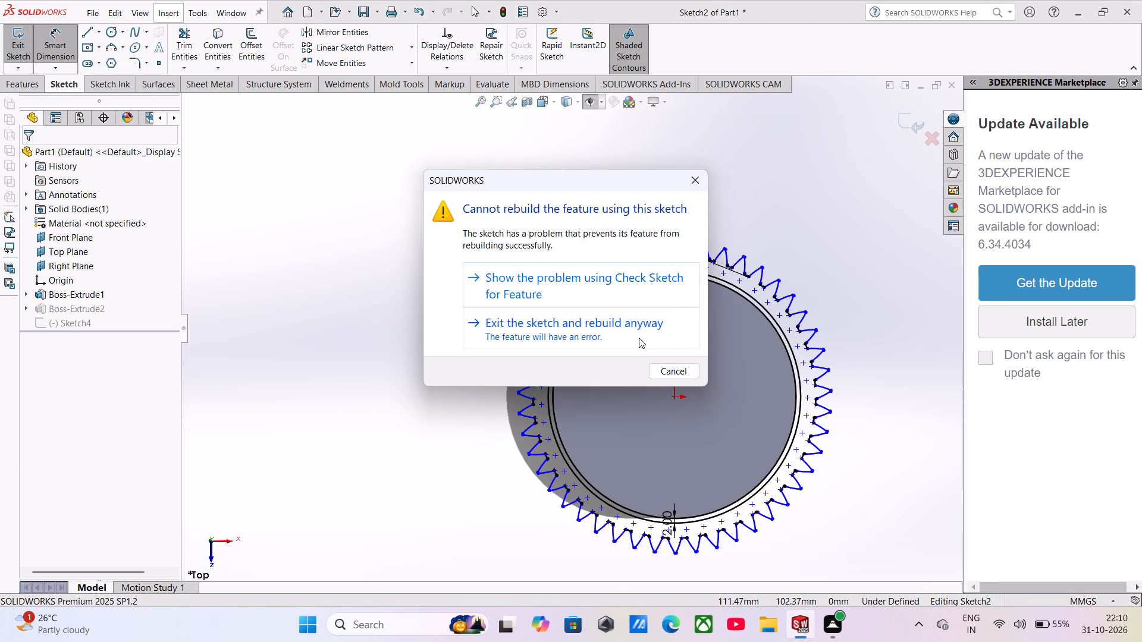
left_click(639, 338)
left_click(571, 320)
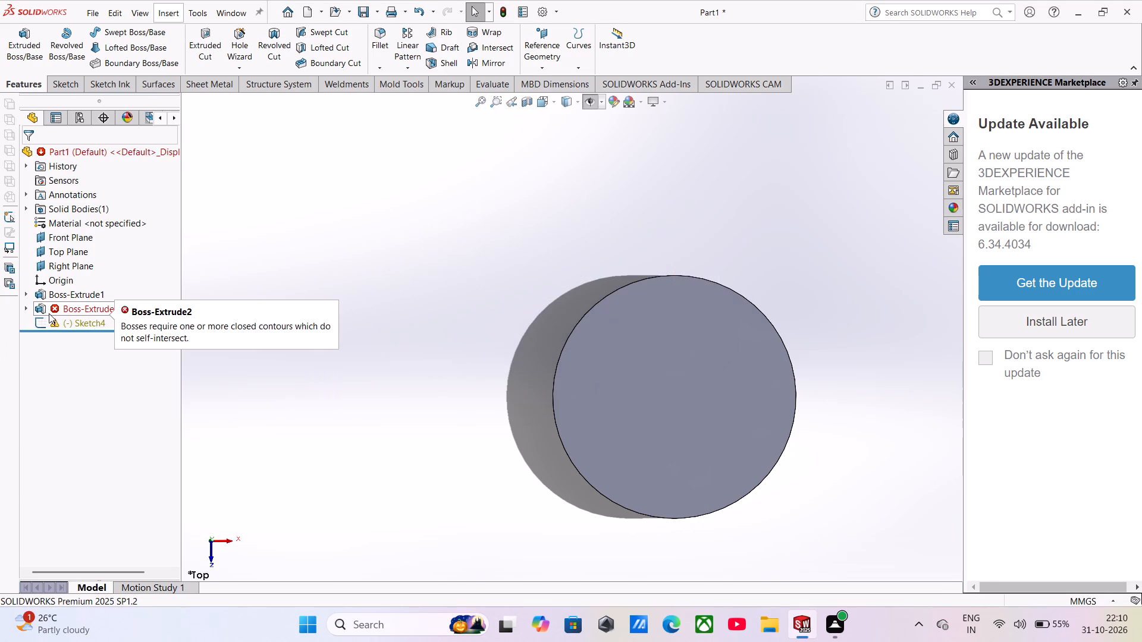
Undo the rebuild and the profile sketch edits back through the 6.50 mm dimension, the connecting line and the 2 mm offset circle.
right_click(51, 311)
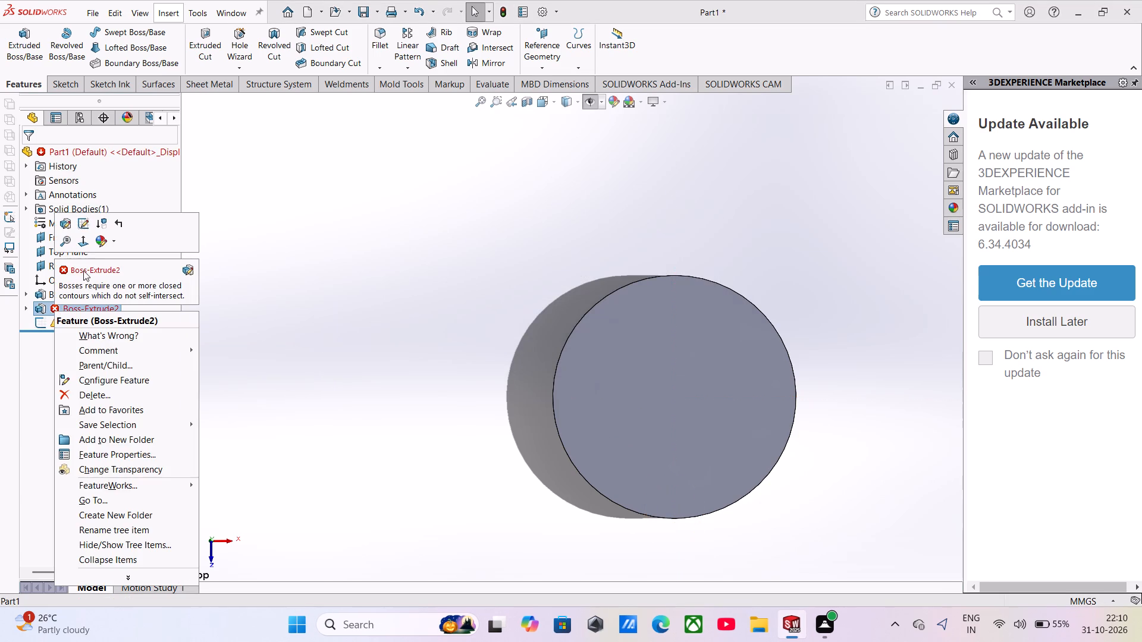
left_click(534, 204)
key("ctrl+z")
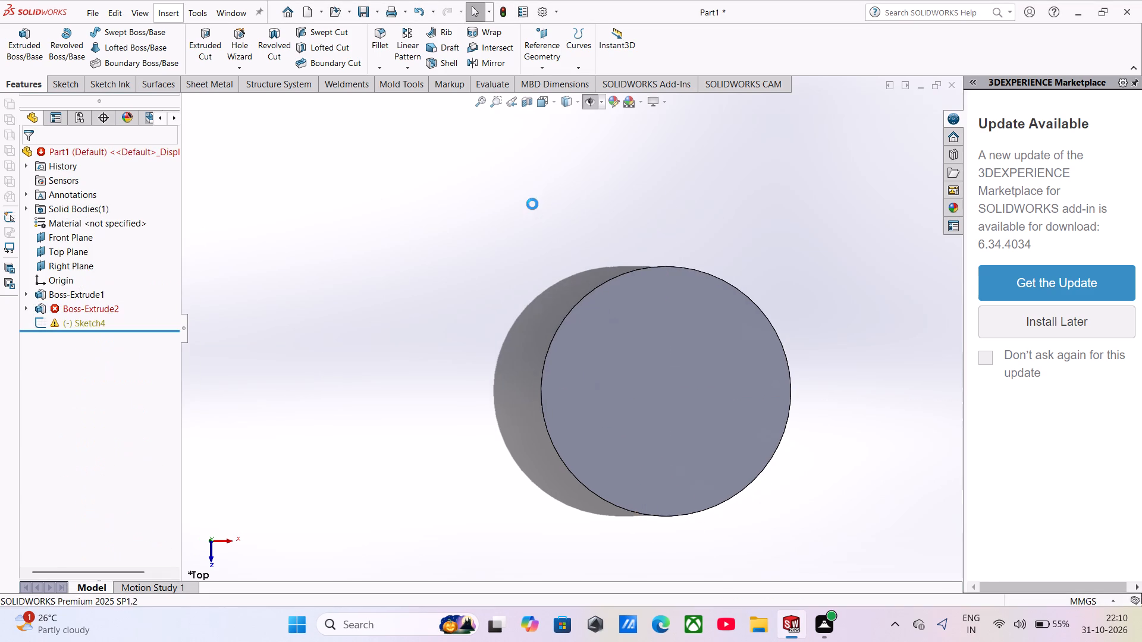
key("ctrl+z")
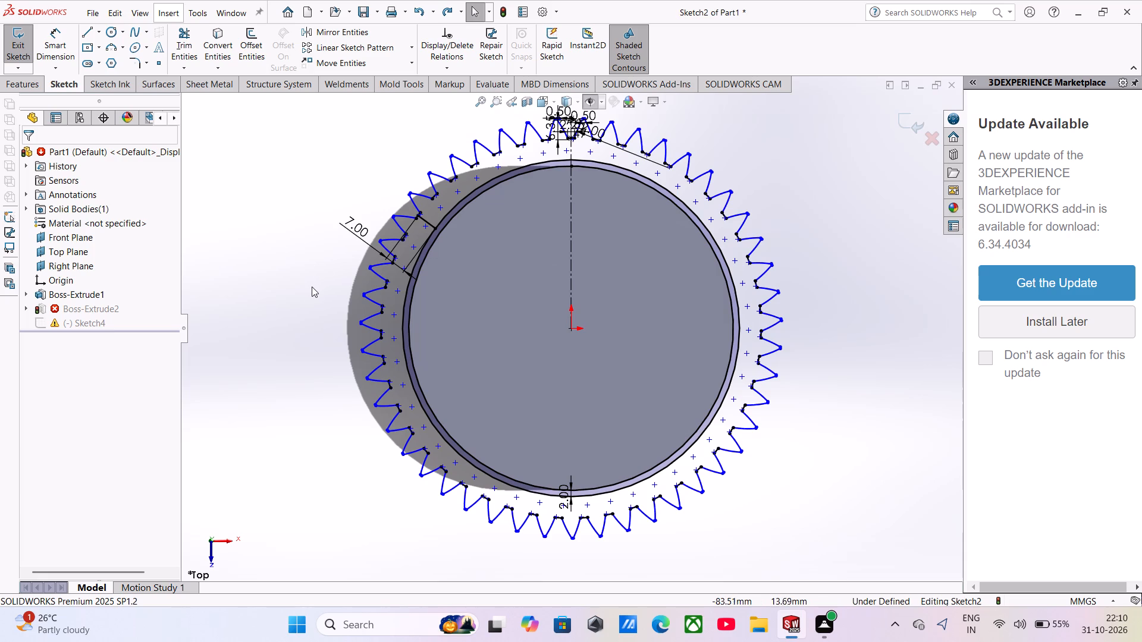
key("ctrl+z")
key("ctrl+z")
key("ctrl+z")
key("ctrl+z")
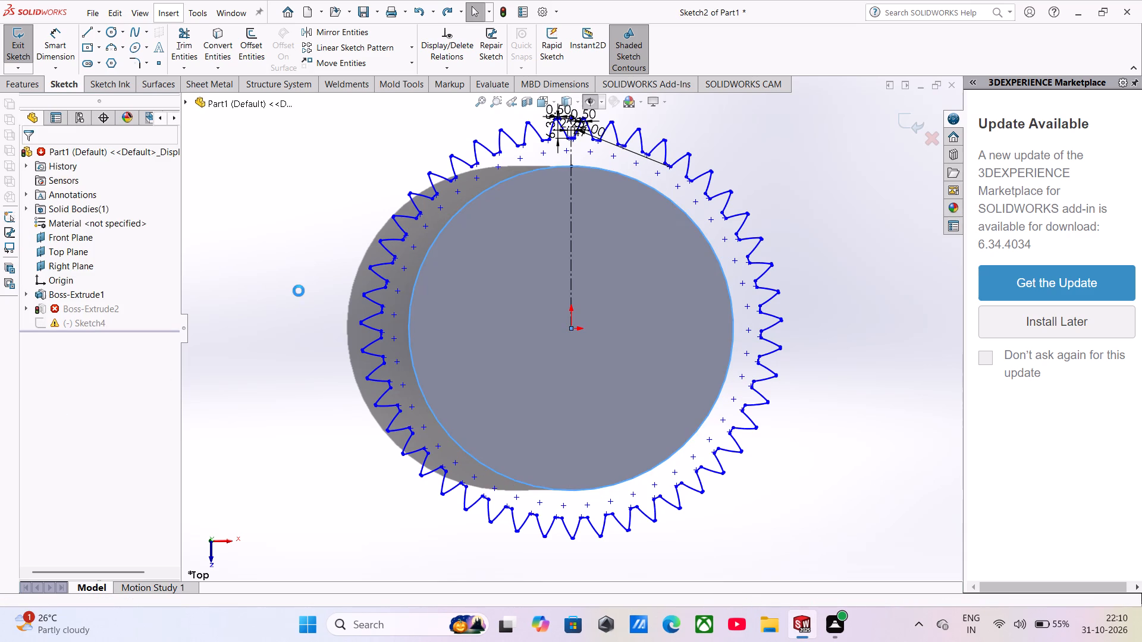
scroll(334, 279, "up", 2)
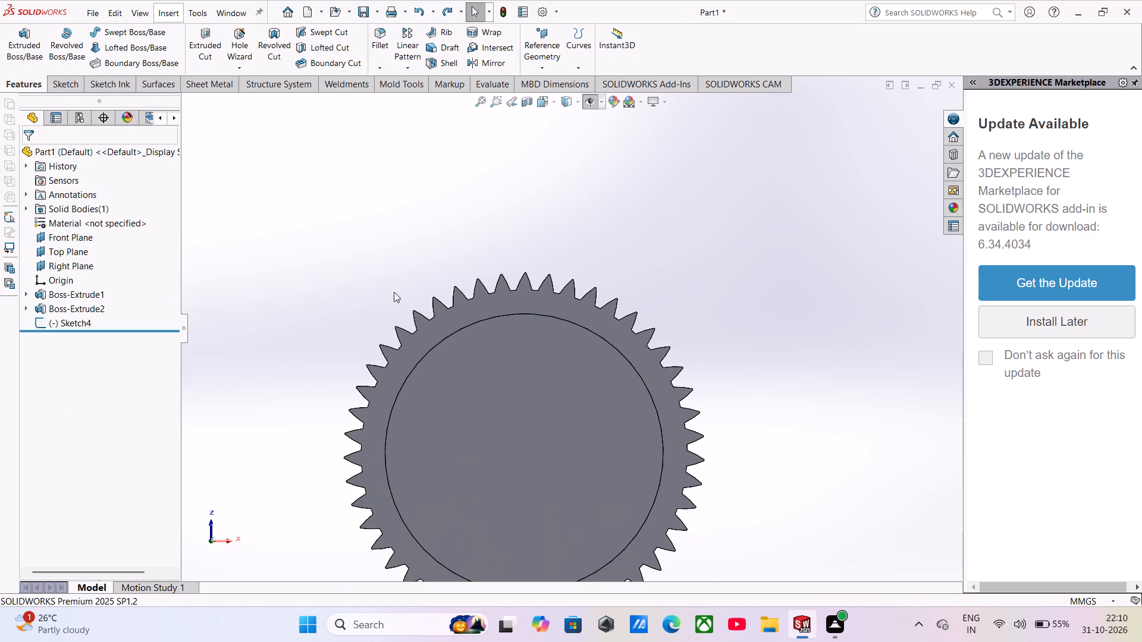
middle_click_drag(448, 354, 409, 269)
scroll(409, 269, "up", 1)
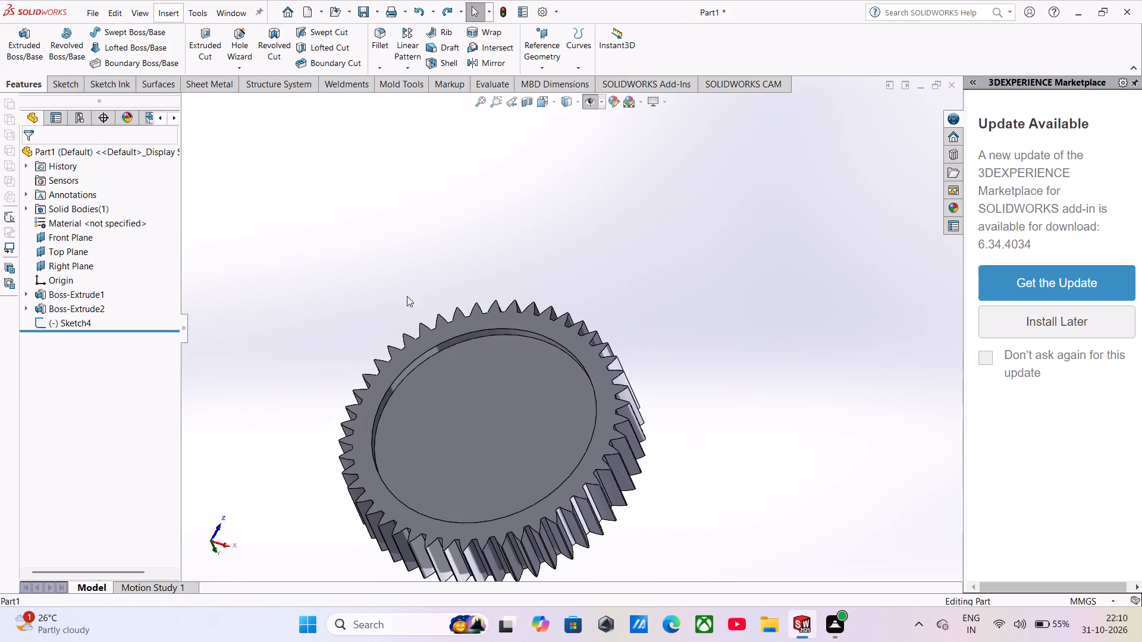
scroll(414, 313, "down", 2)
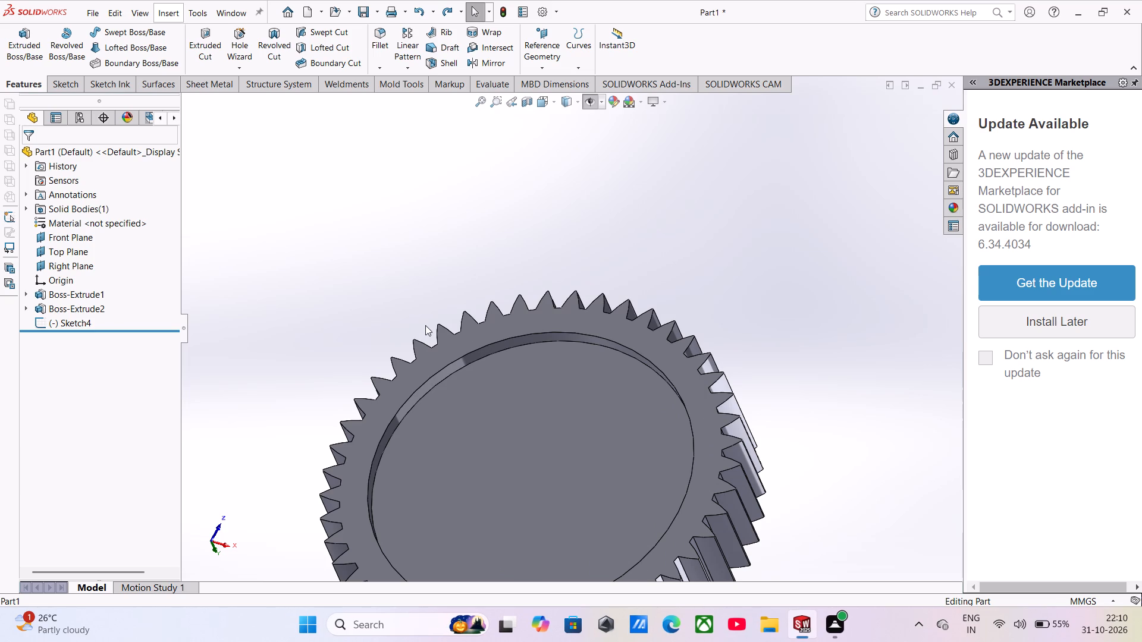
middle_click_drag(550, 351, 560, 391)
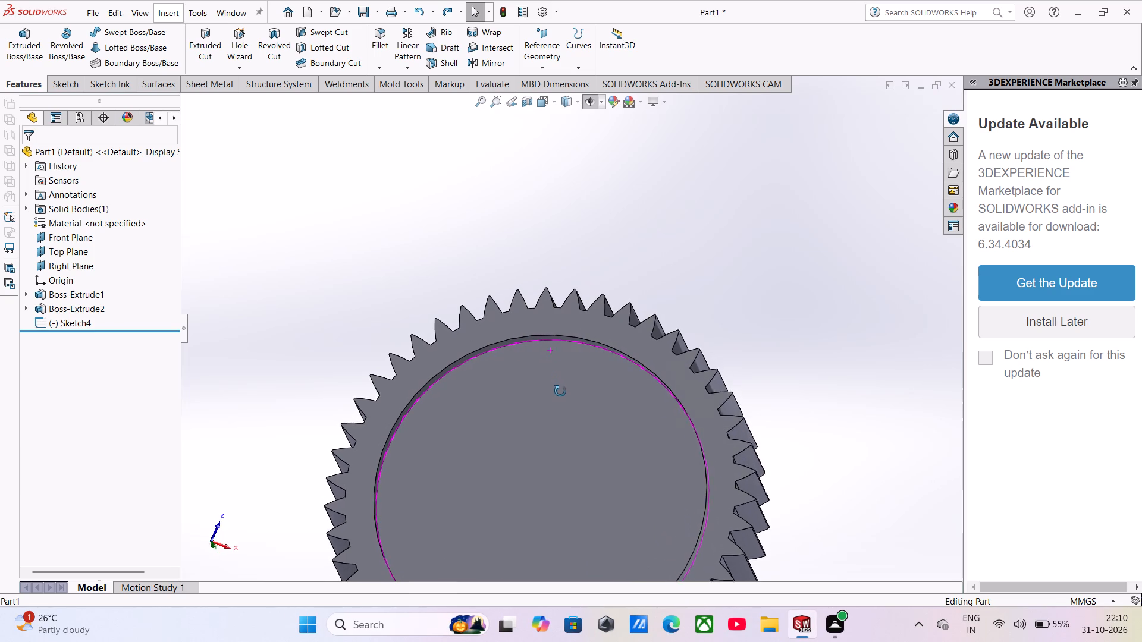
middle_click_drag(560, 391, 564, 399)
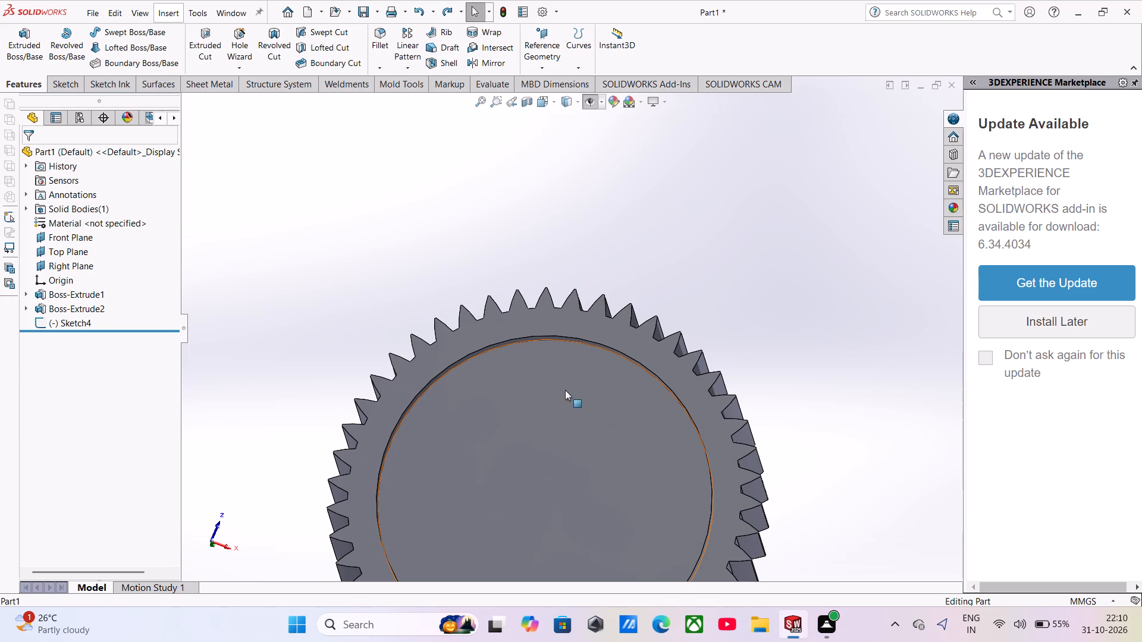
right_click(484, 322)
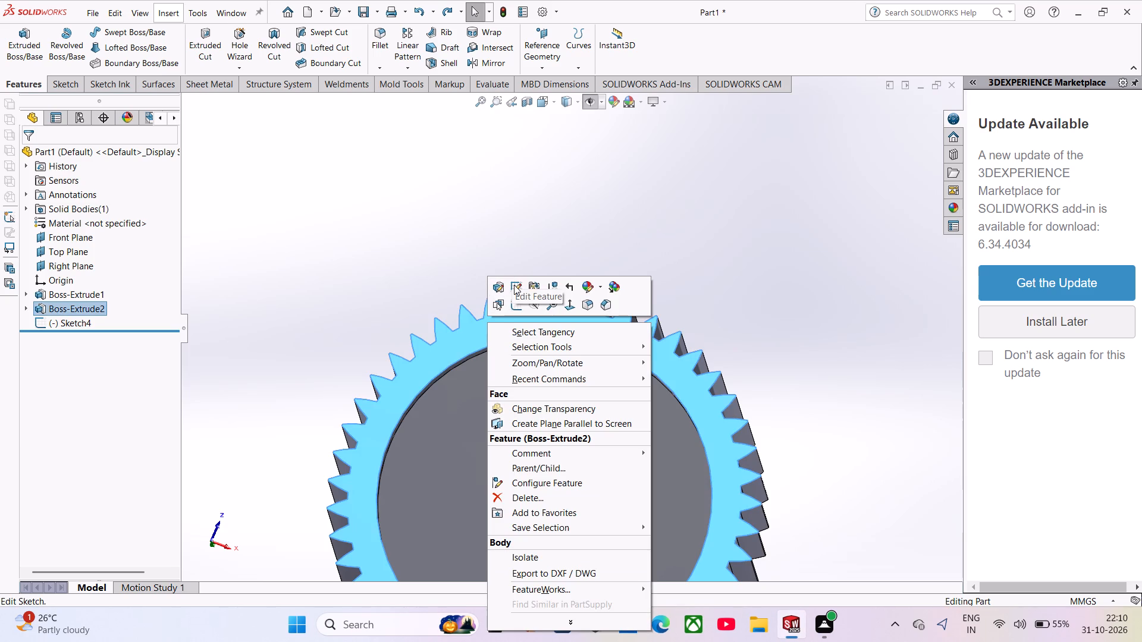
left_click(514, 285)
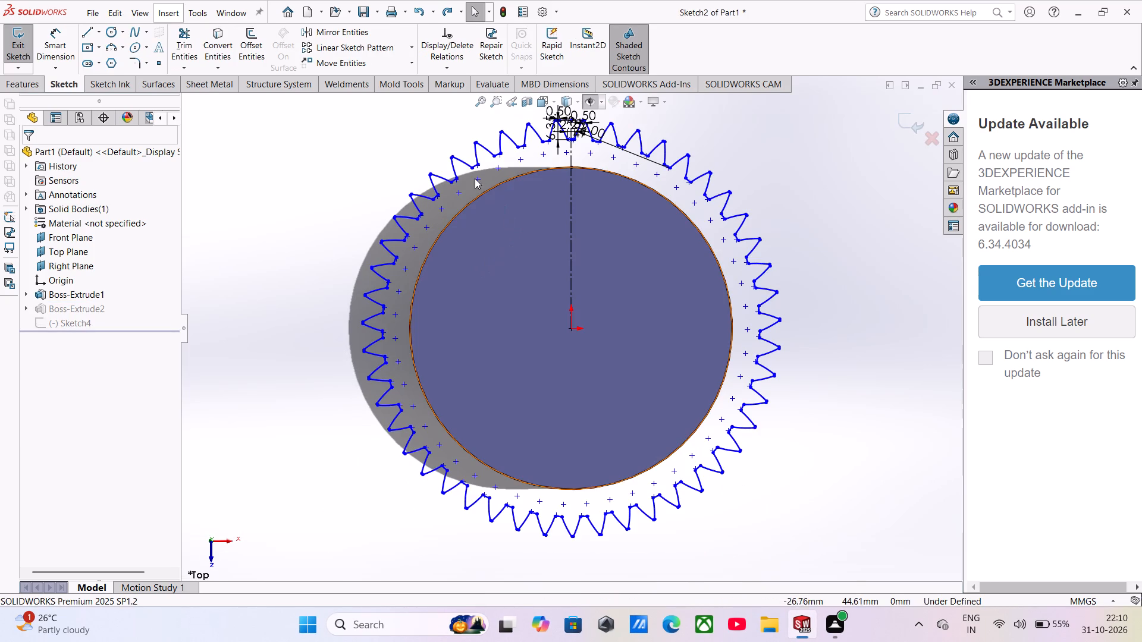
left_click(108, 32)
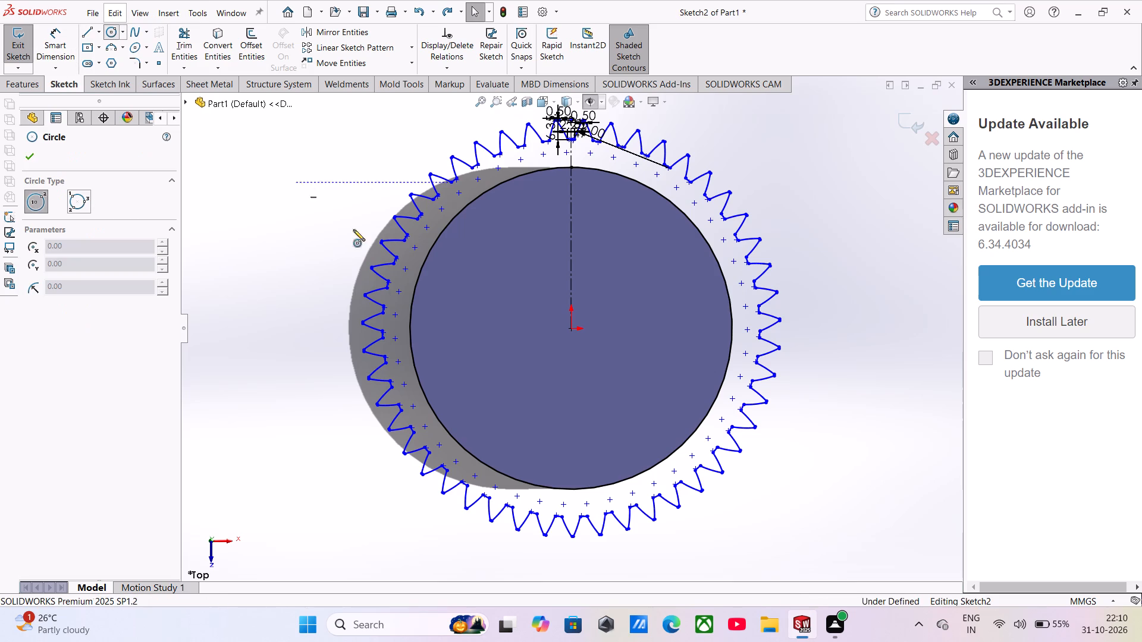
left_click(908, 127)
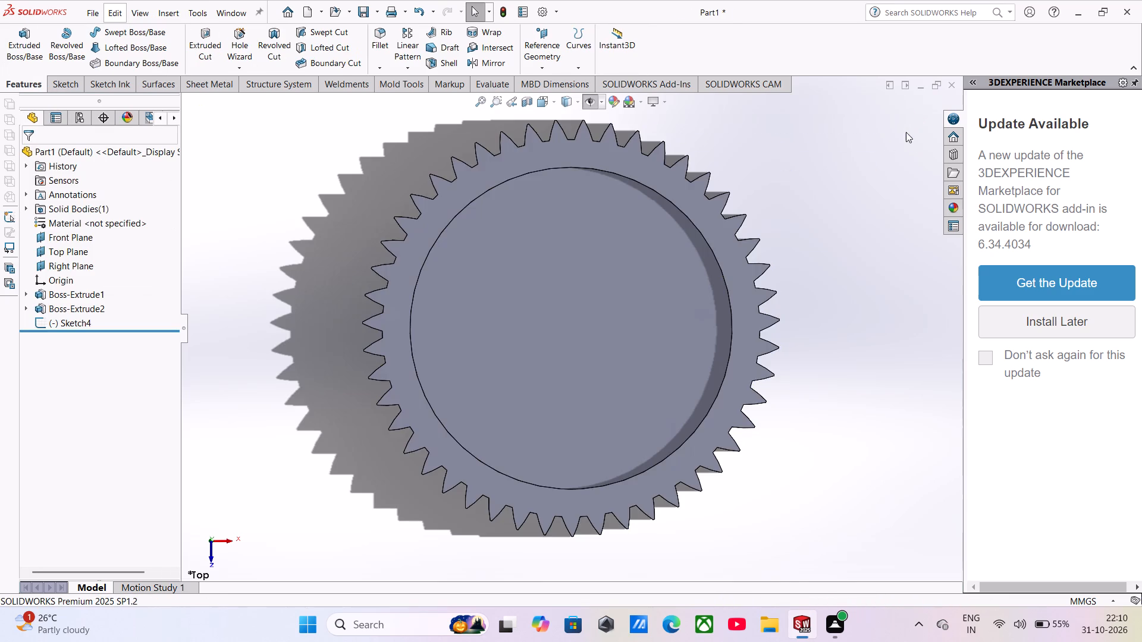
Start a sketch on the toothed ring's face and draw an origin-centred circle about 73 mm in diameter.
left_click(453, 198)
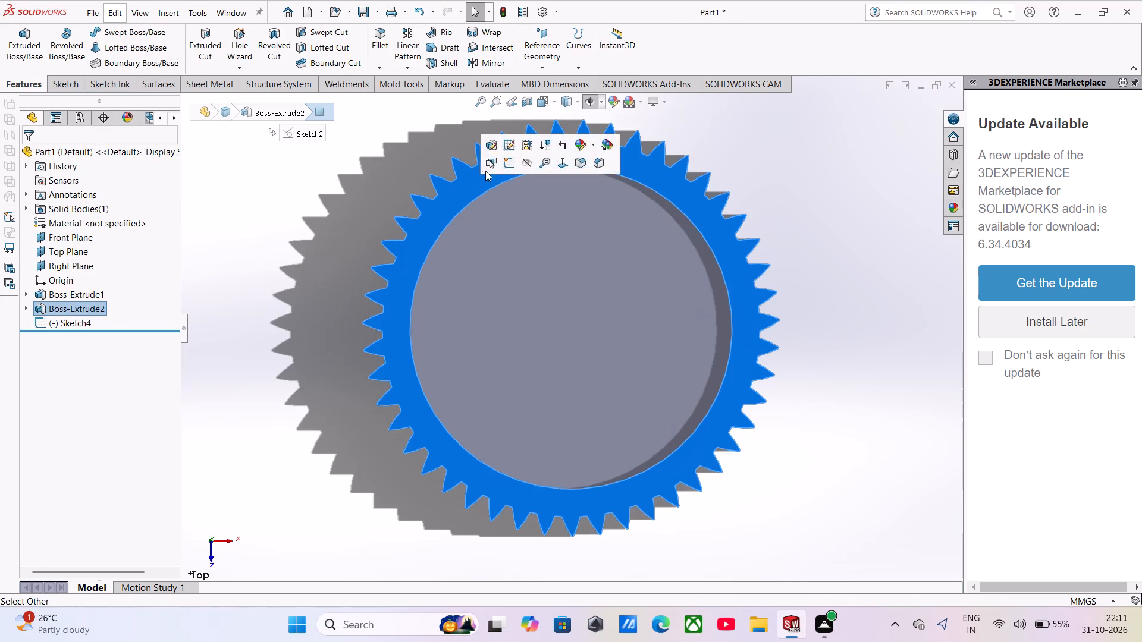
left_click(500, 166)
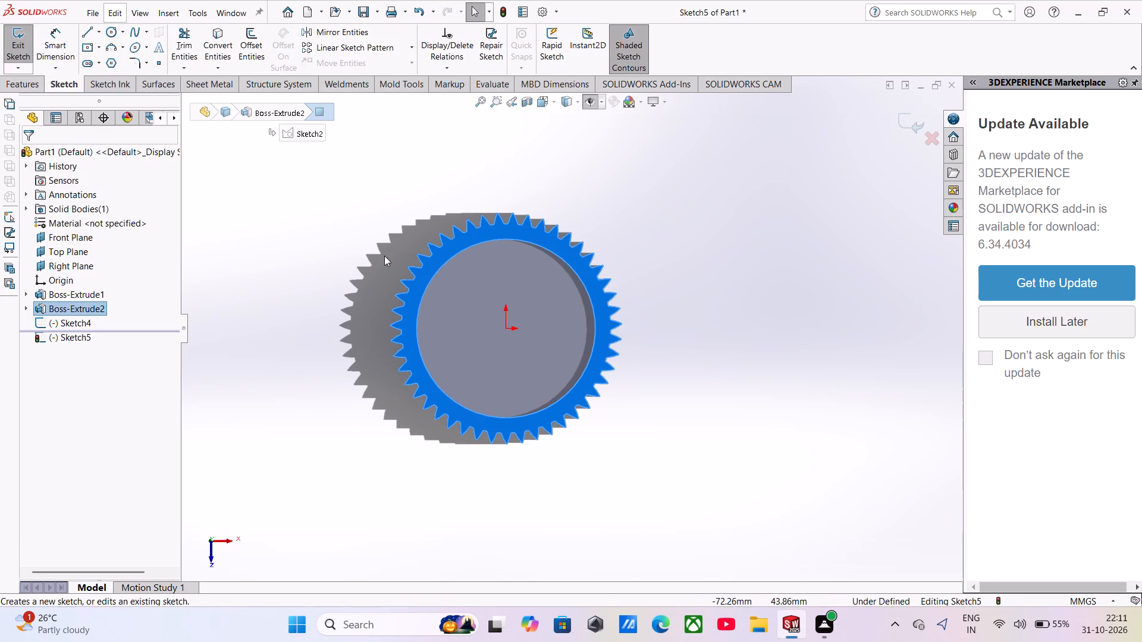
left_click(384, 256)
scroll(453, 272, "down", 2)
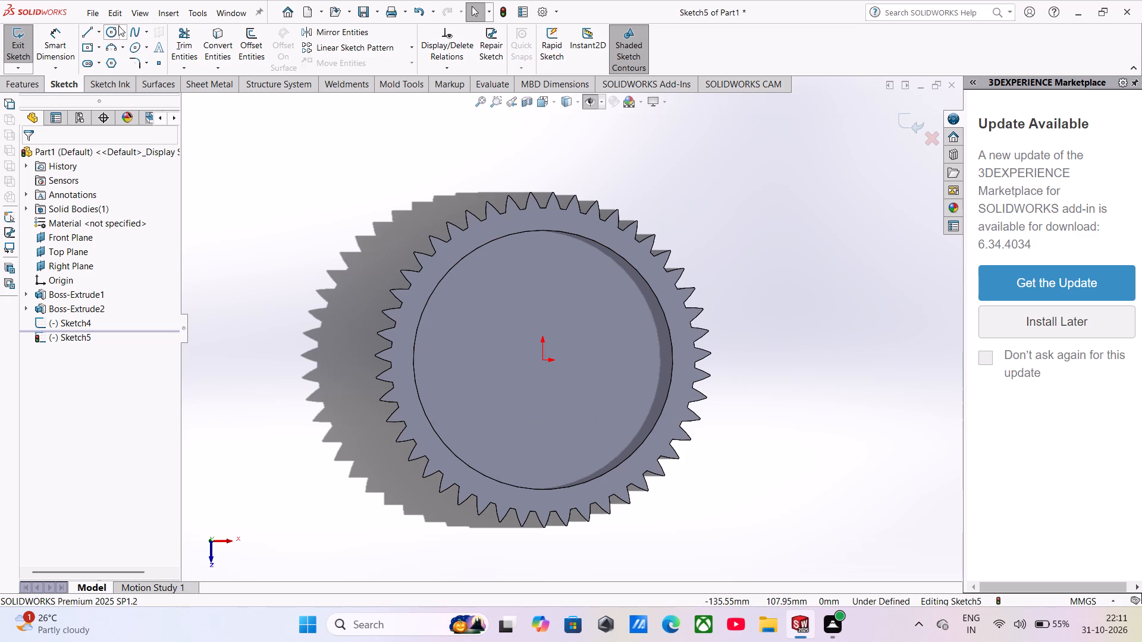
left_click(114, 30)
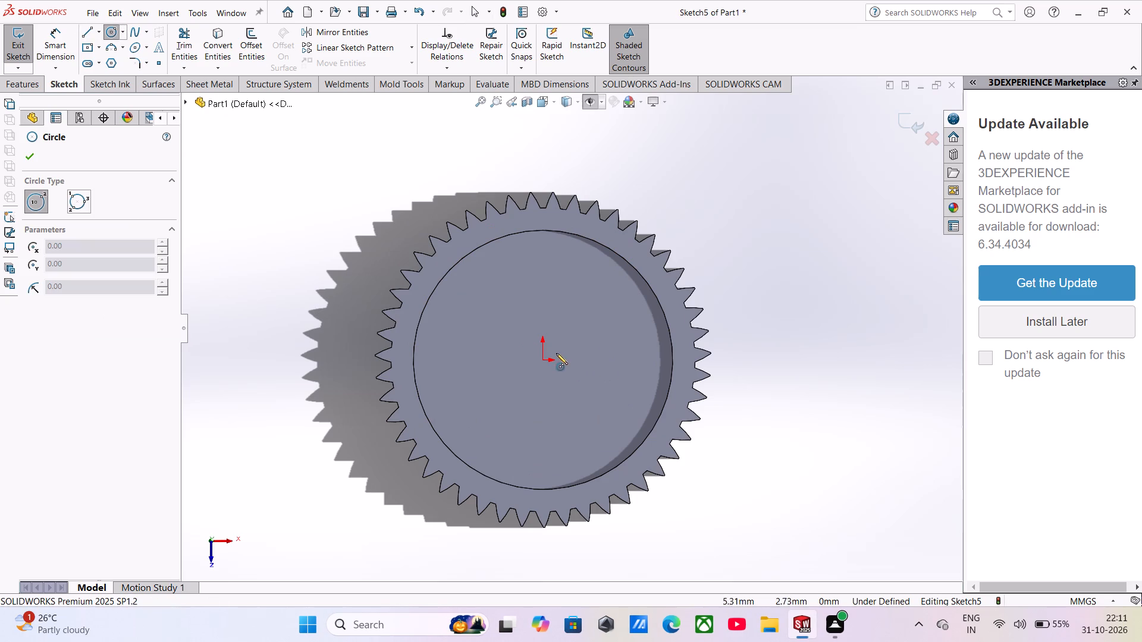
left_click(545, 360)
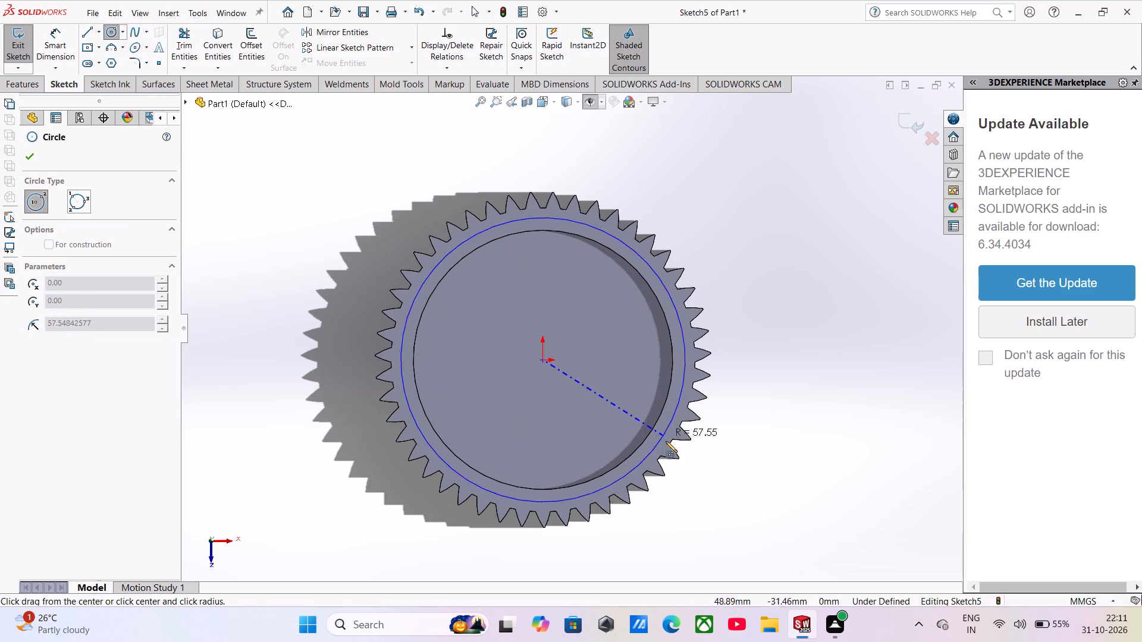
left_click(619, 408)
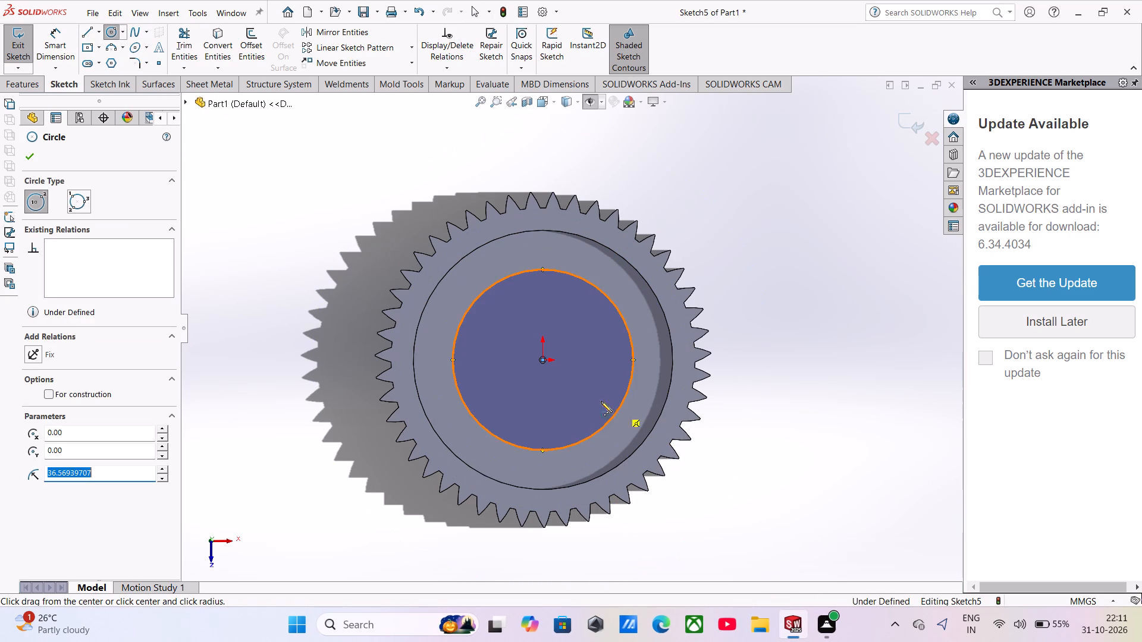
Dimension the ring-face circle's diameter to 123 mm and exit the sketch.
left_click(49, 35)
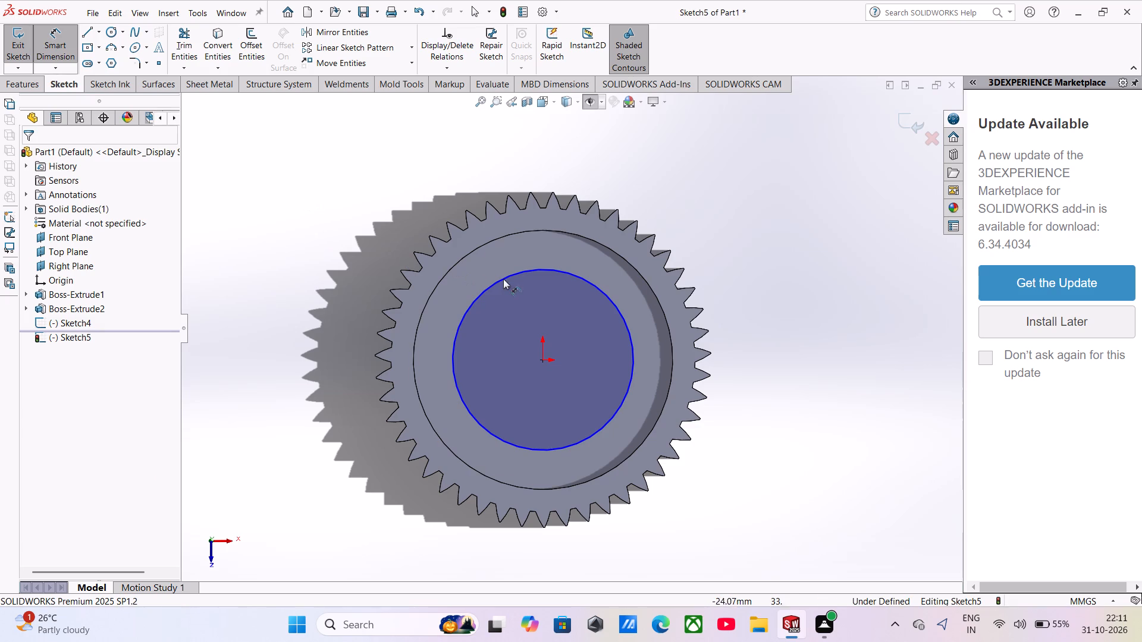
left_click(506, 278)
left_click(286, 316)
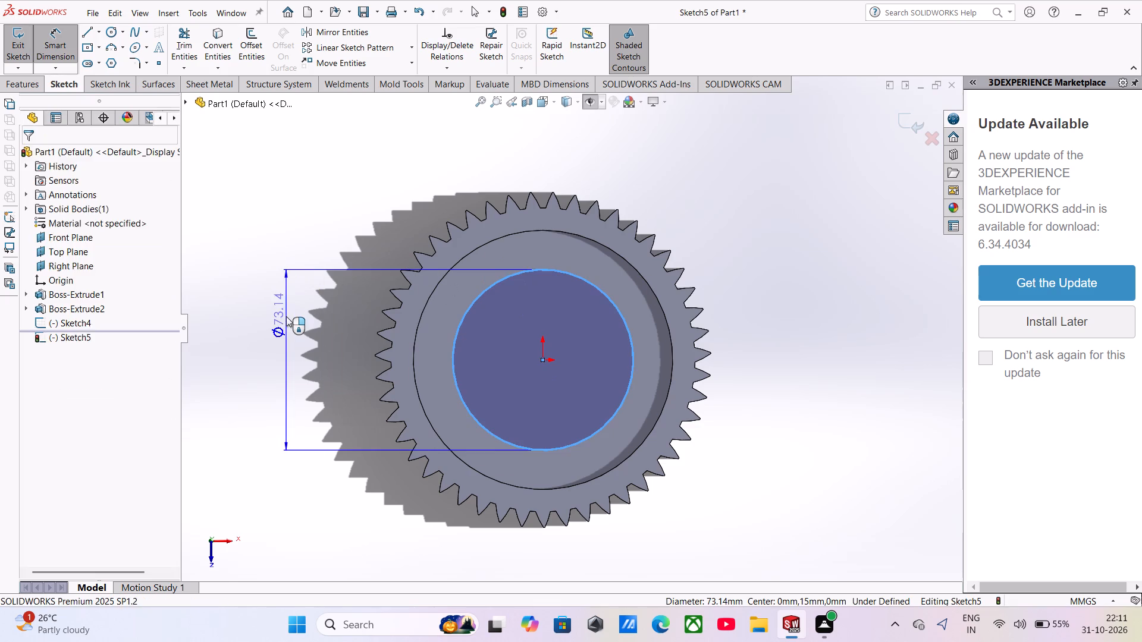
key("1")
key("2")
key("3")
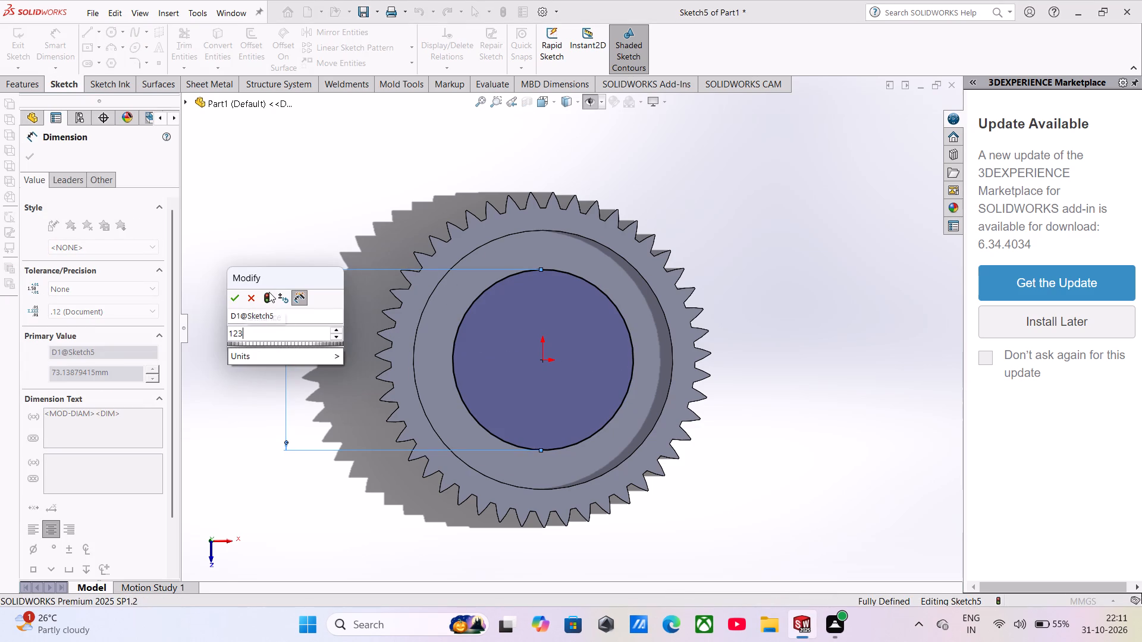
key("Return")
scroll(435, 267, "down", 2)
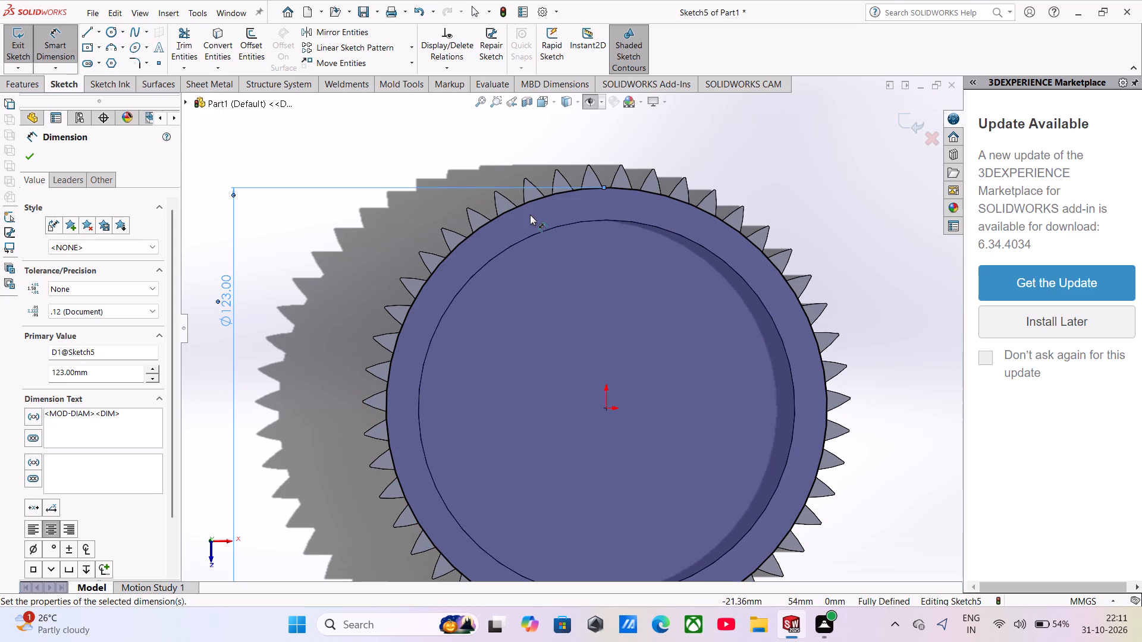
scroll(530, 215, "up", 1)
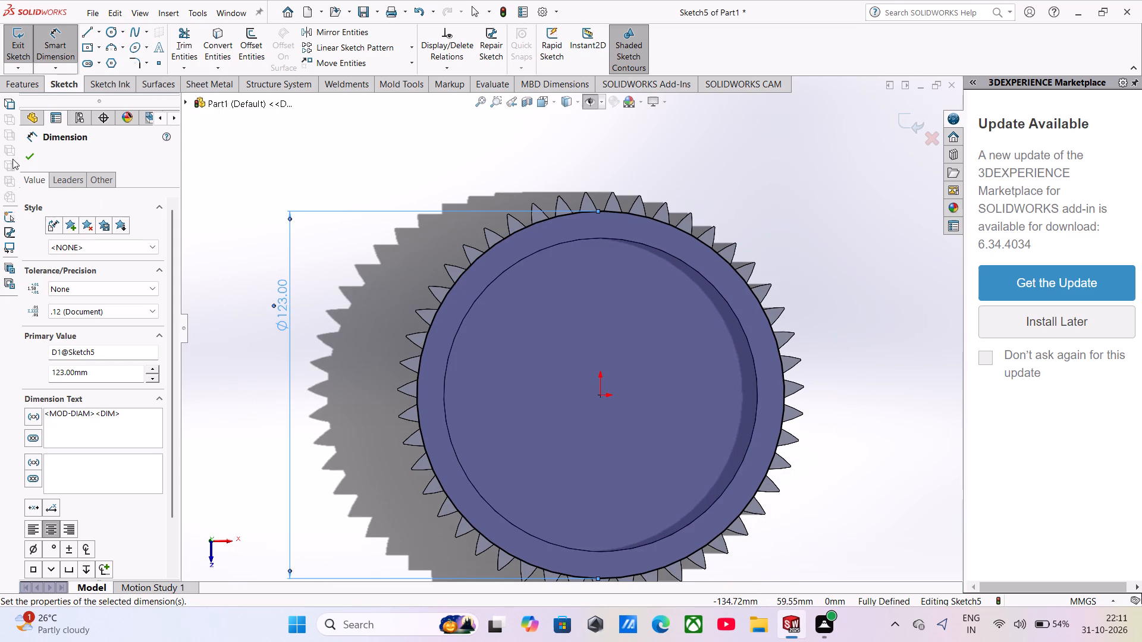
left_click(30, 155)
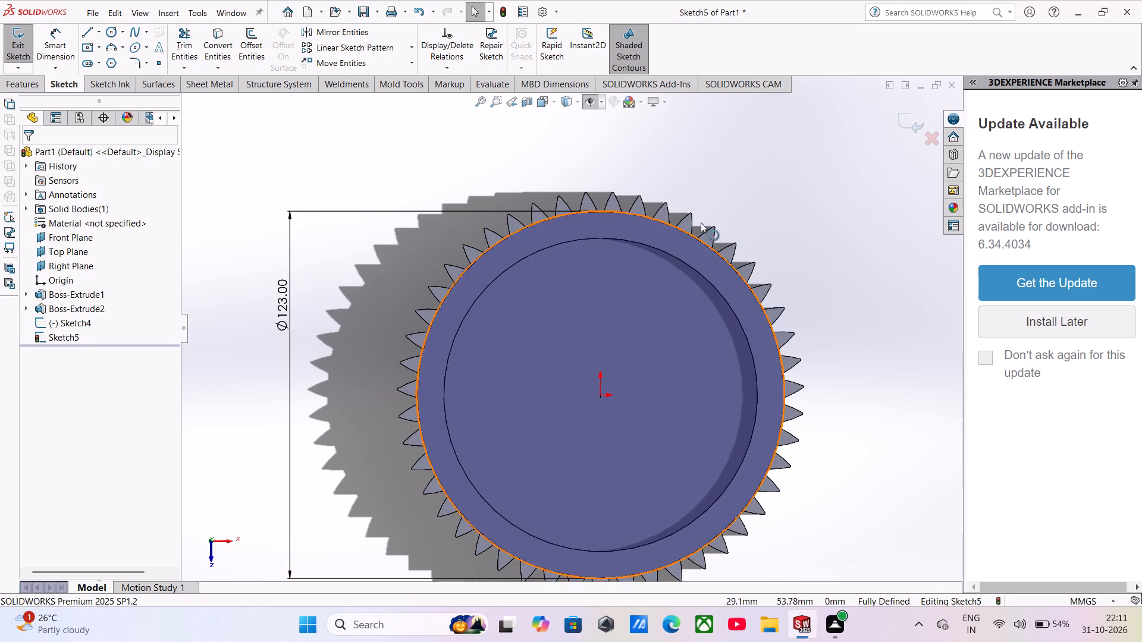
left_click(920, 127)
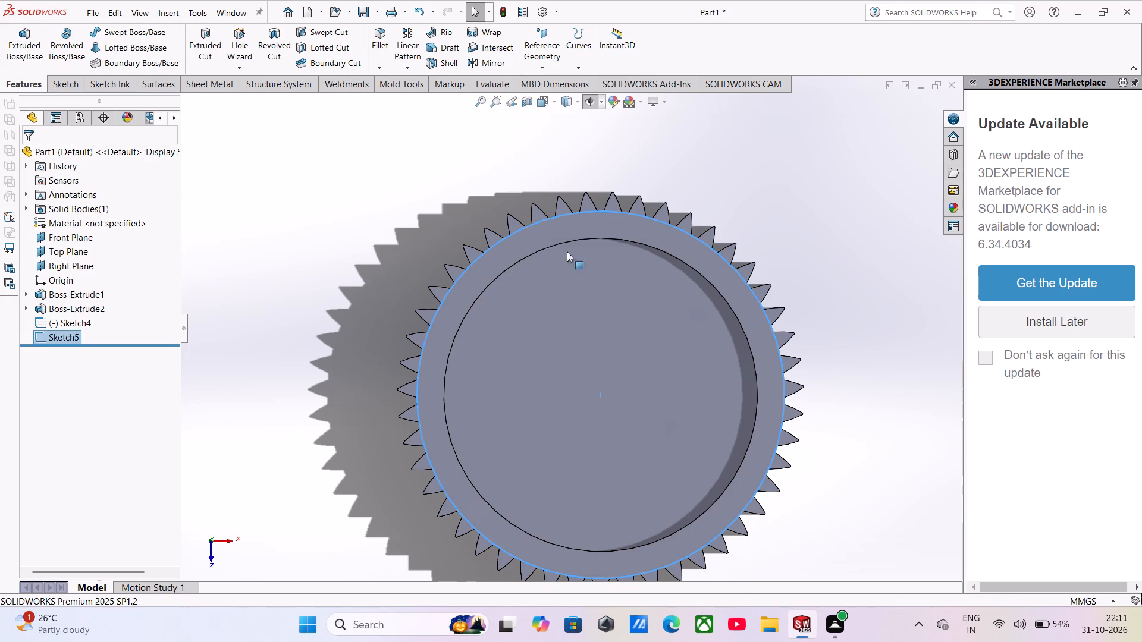
Delete the toothed ring extrusion Boss-Extrude2 but keep its profile sketch, continuing past the sketch error.
right_click(80, 313)
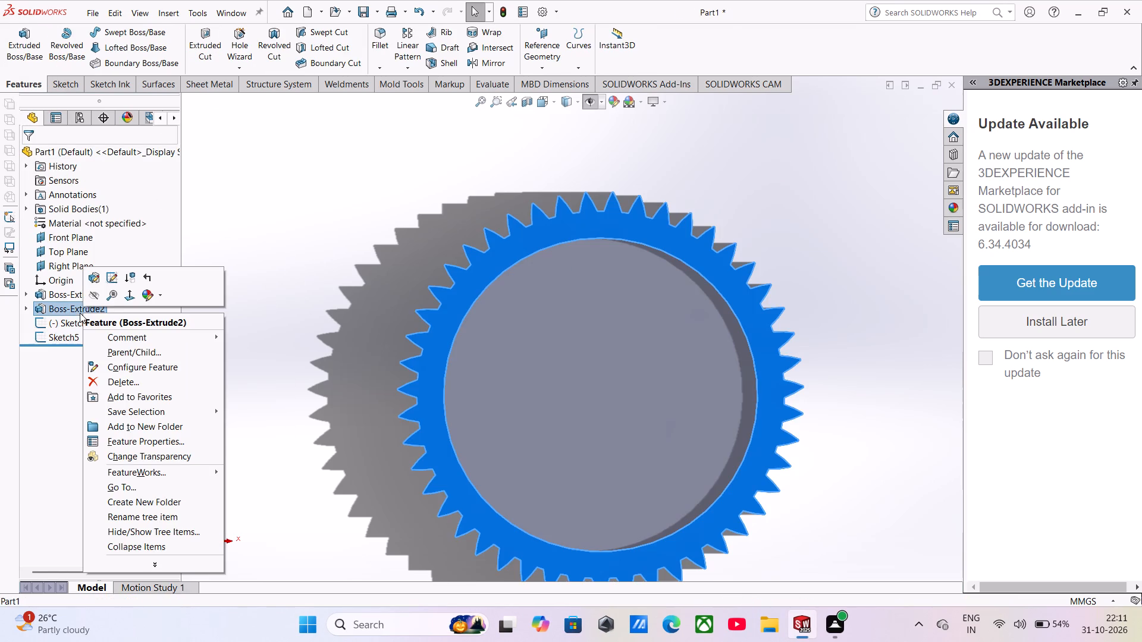
left_click(114, 384)
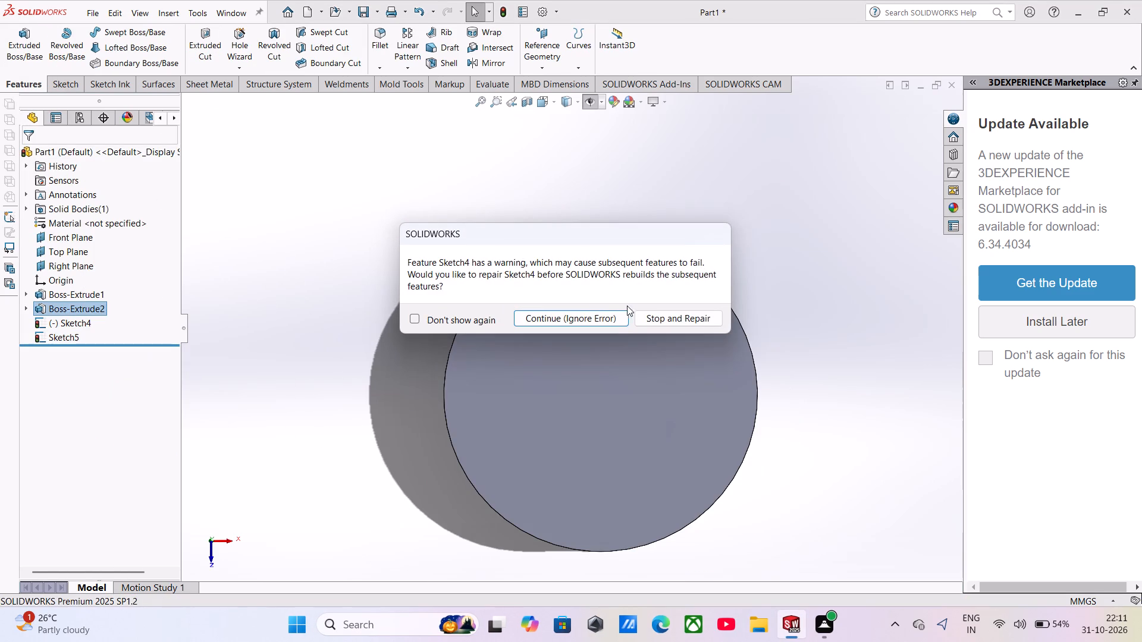
left_click(597, 324)
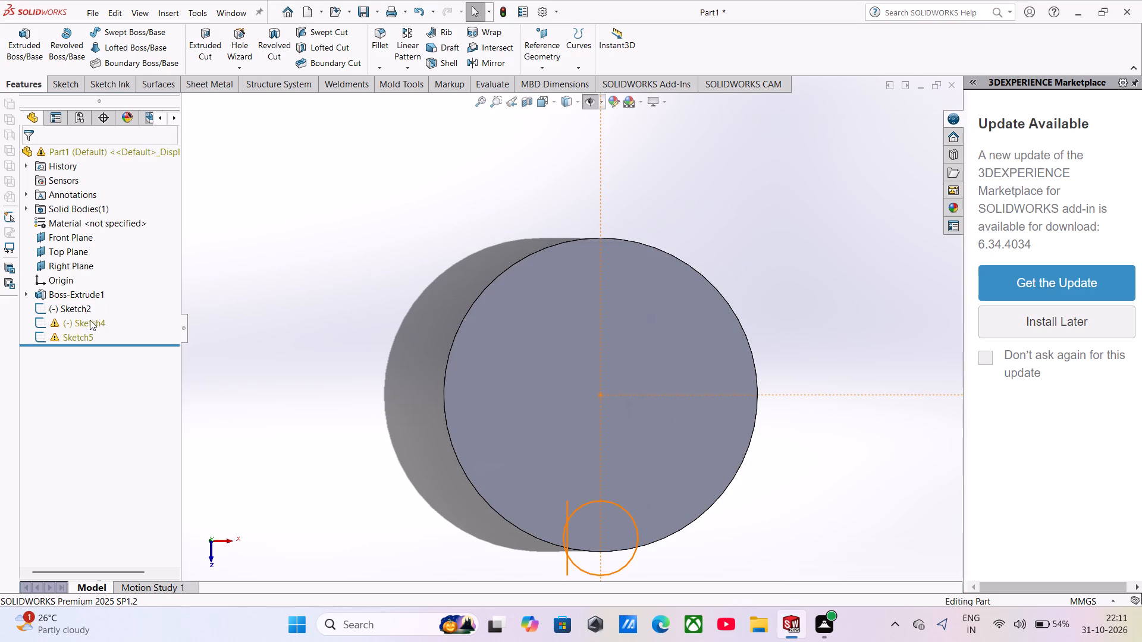
Delete the two leftover ring-face sketches, Sketch4 and Sketch5.
right_click(87, 320)
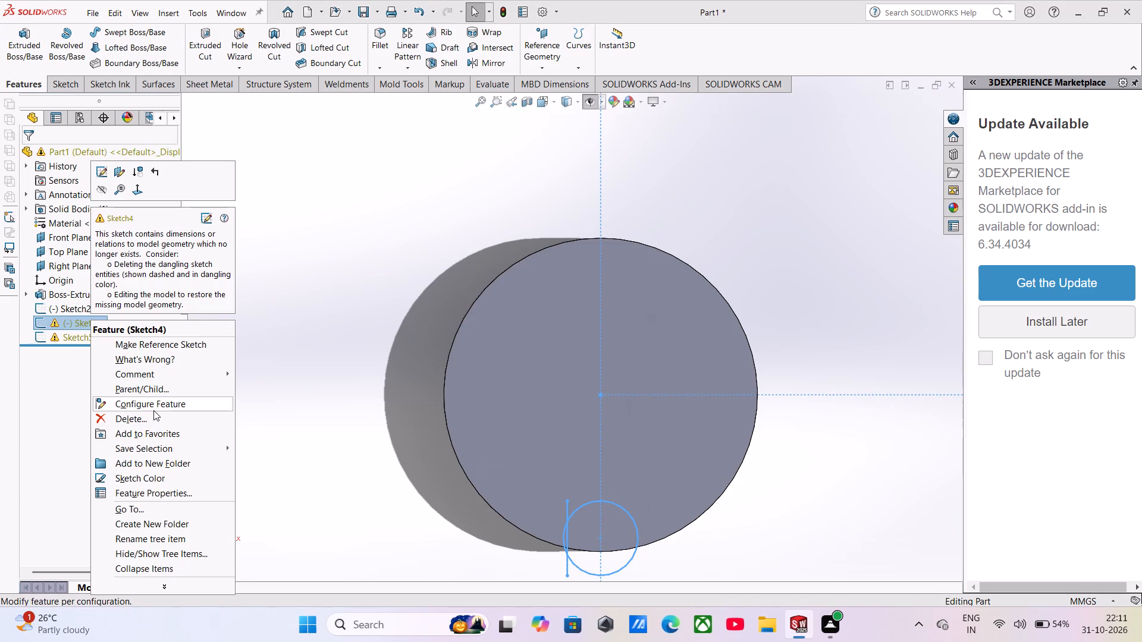
left_click(140, 414)
right_click(77, 323)
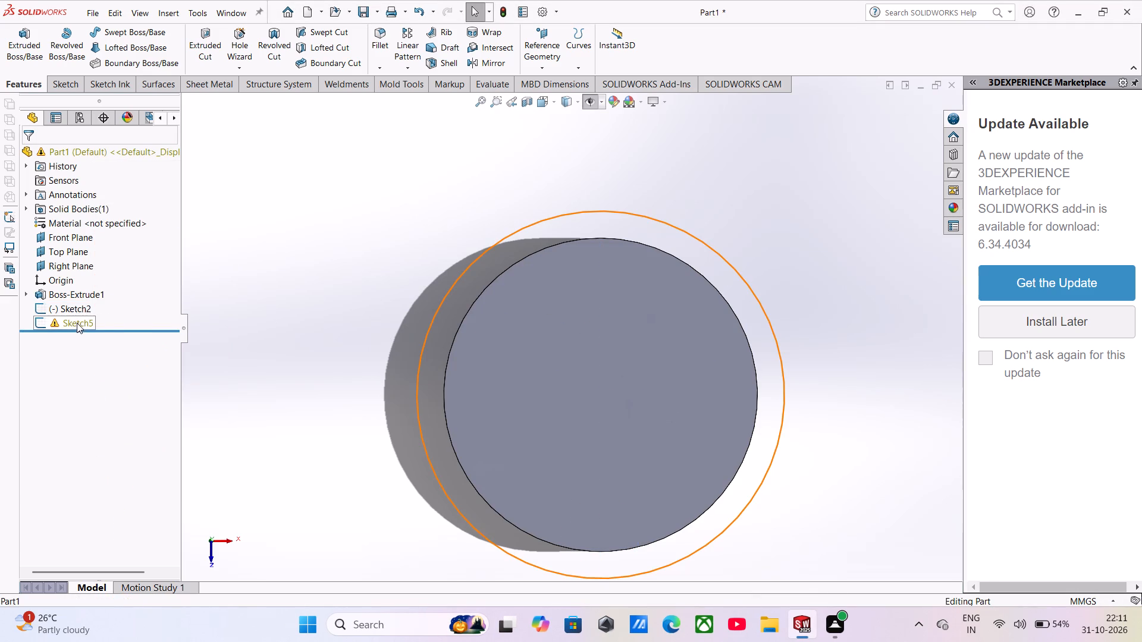
left_click(120, 416)
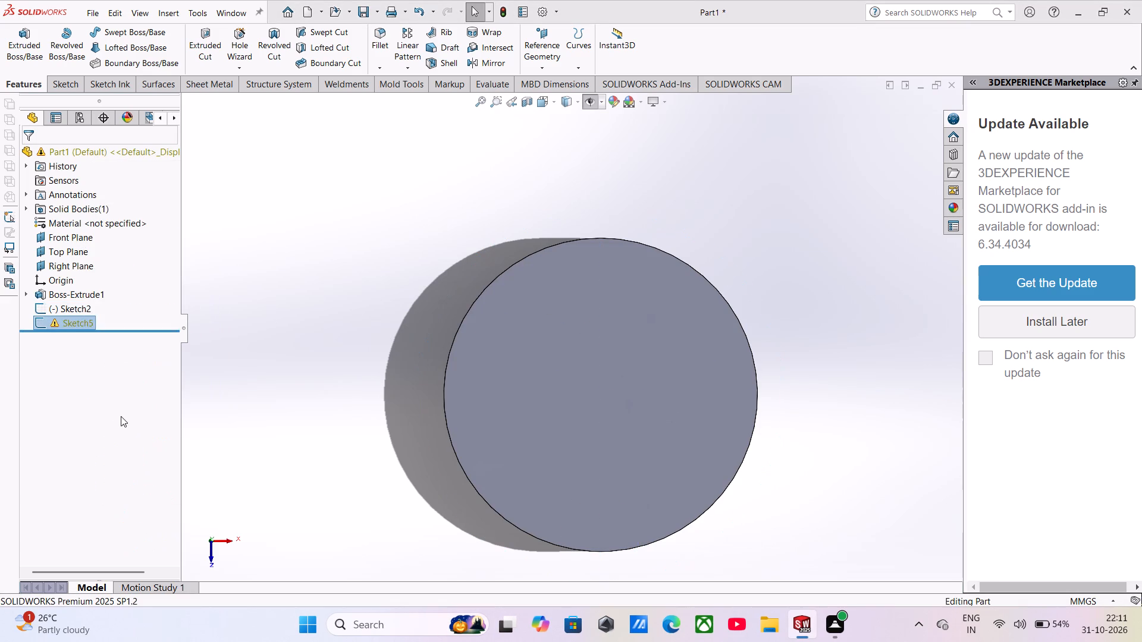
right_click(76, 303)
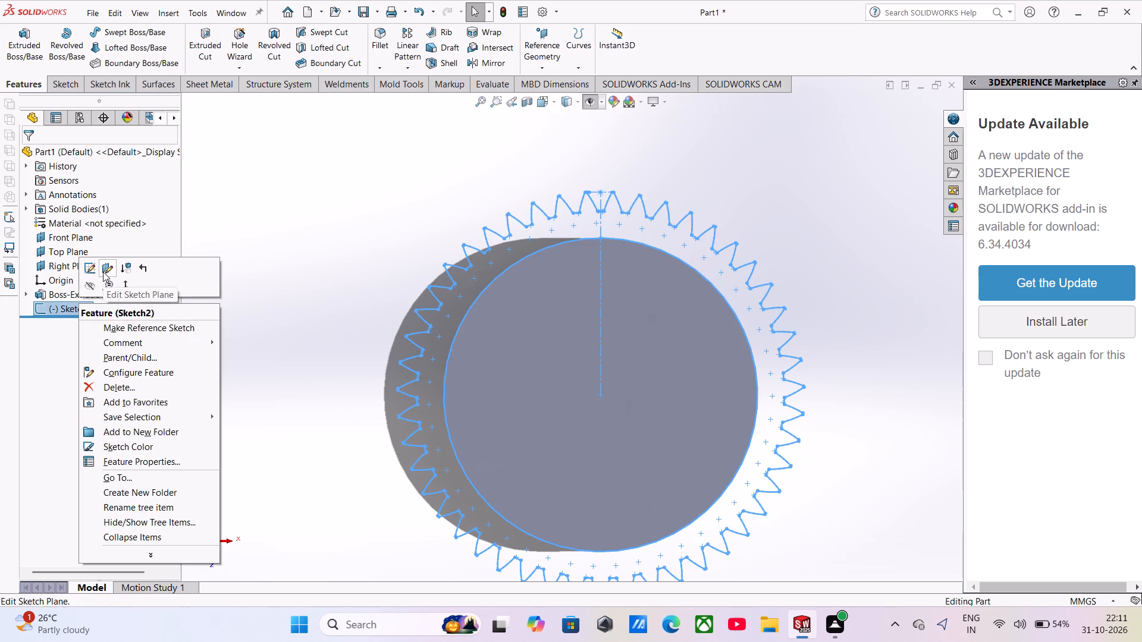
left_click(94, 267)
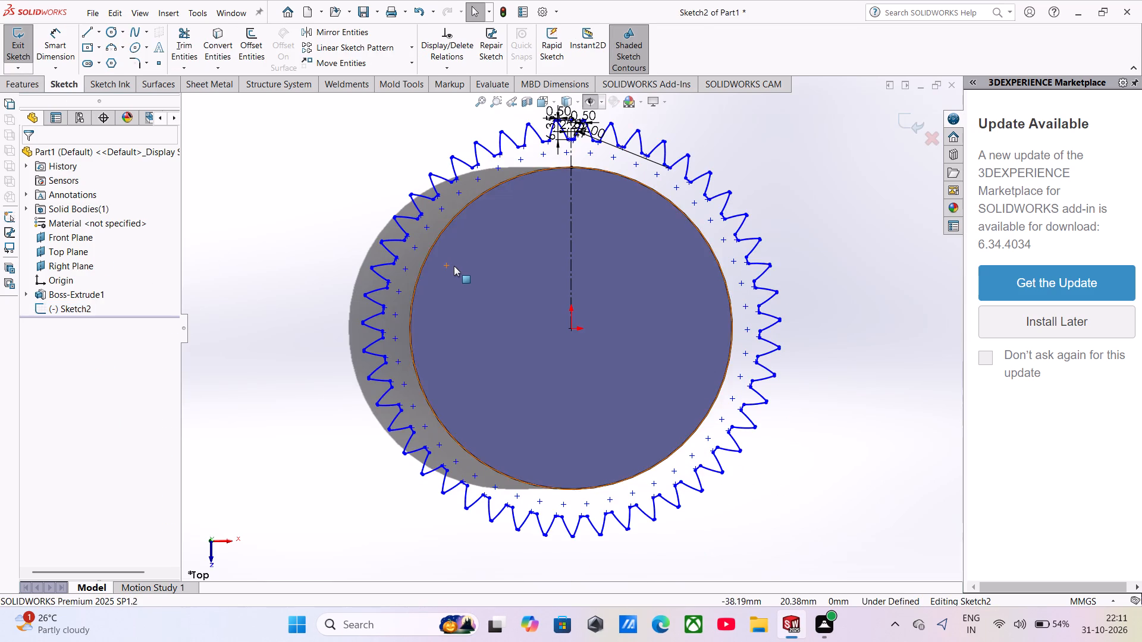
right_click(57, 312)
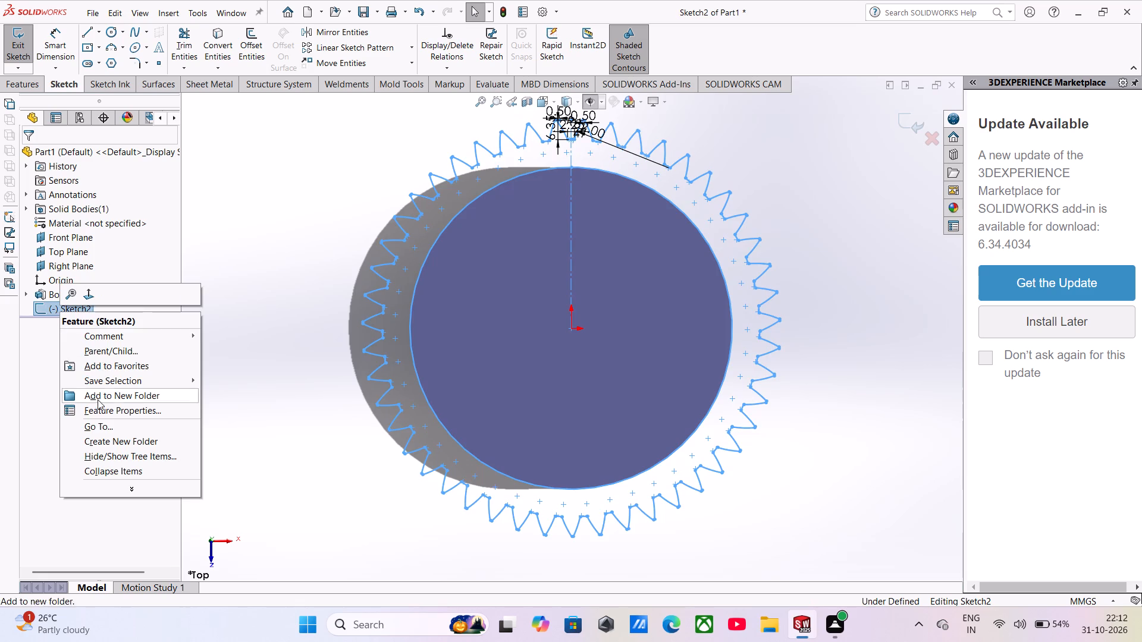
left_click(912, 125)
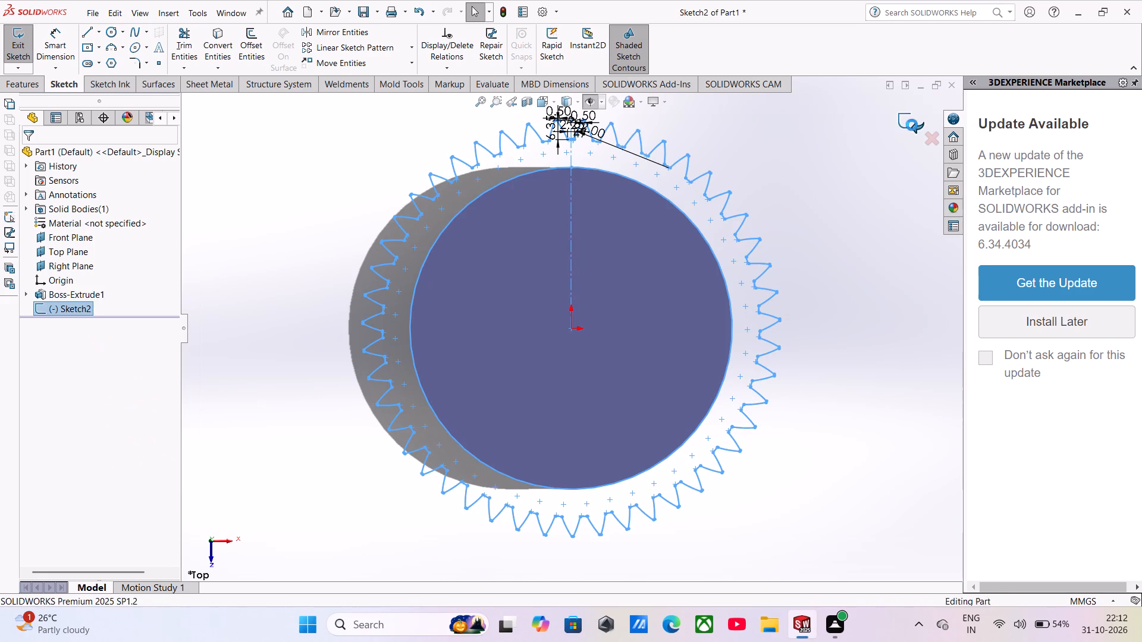
Delete the old tooth profile sketch, Sketch2, leaving only the base disc feature.
right_click(51, 316)
right_click(55, 306)
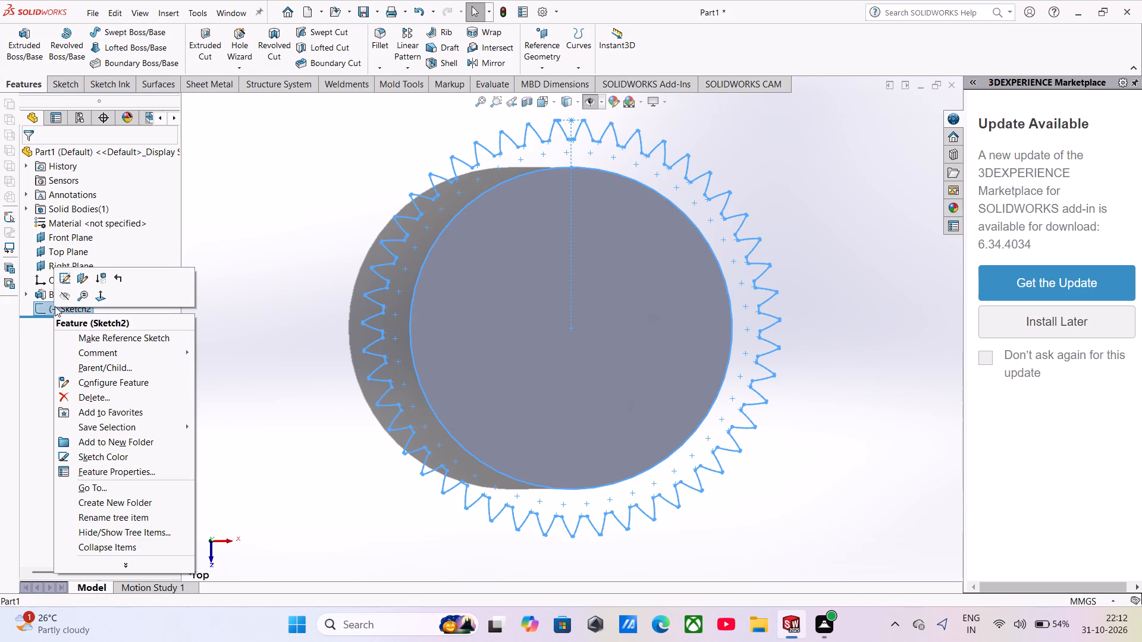
left_click(85, 398)
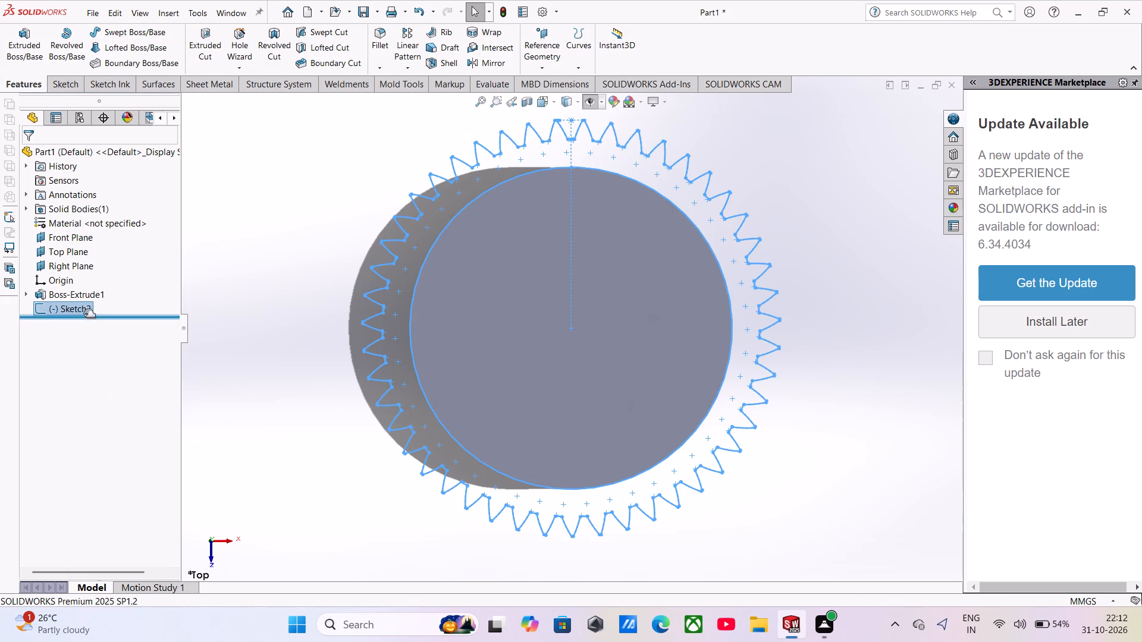
right_click(83, 311)
left_click(113, 389)
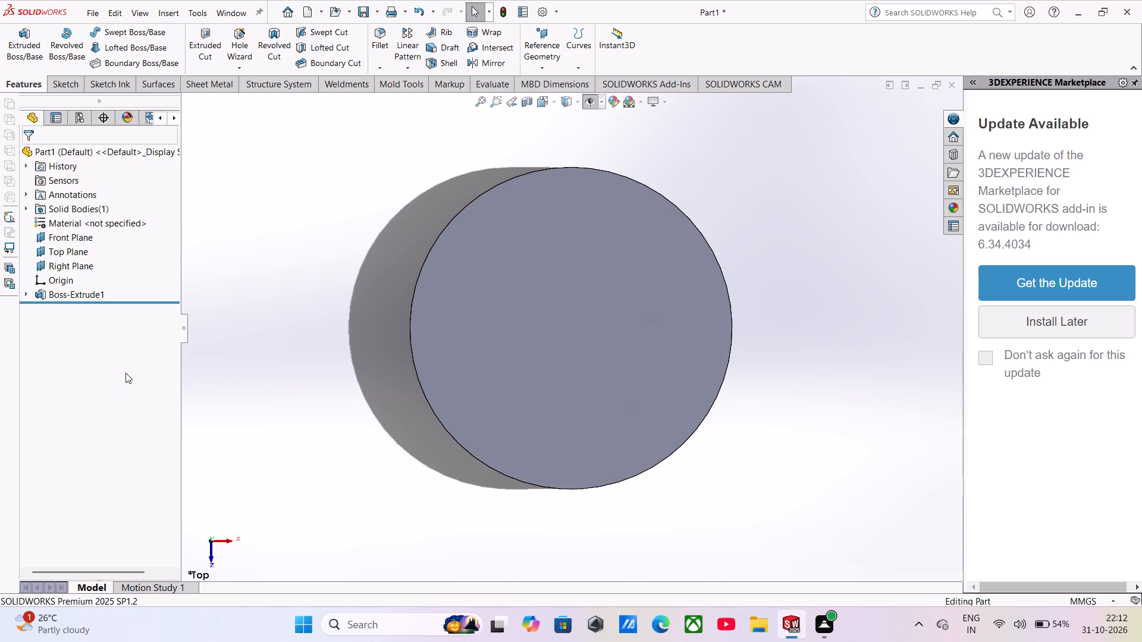
Turn the disc to an angled view and show the hidden reference planes.
middle_click_drag(358, 274, 363, 256)
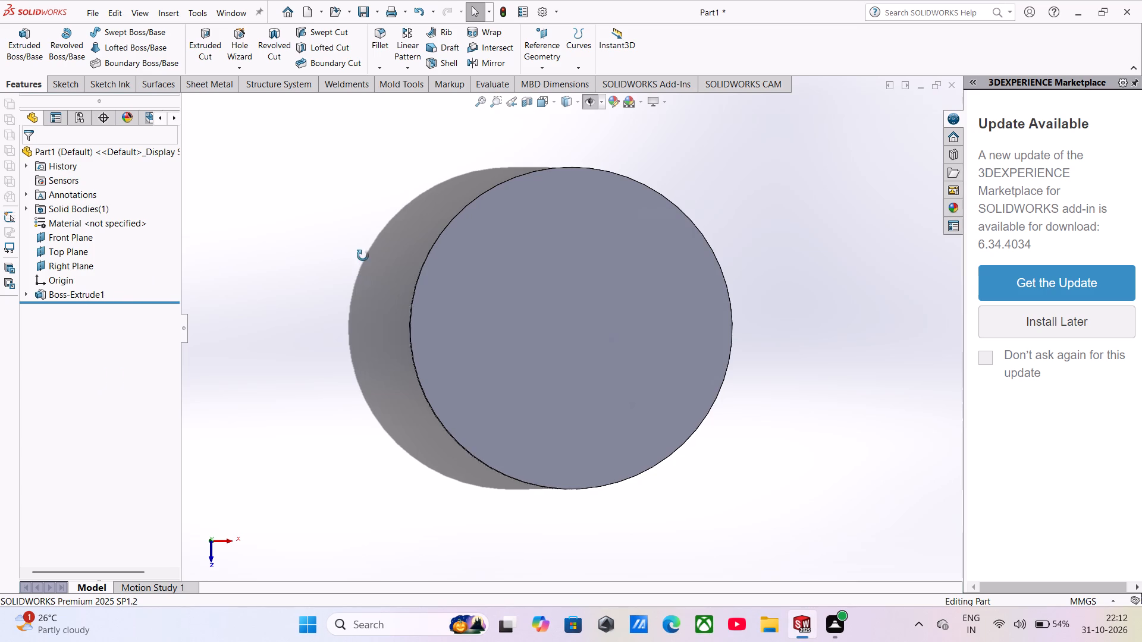
middle_click_drag(363, 256, 336, 99)
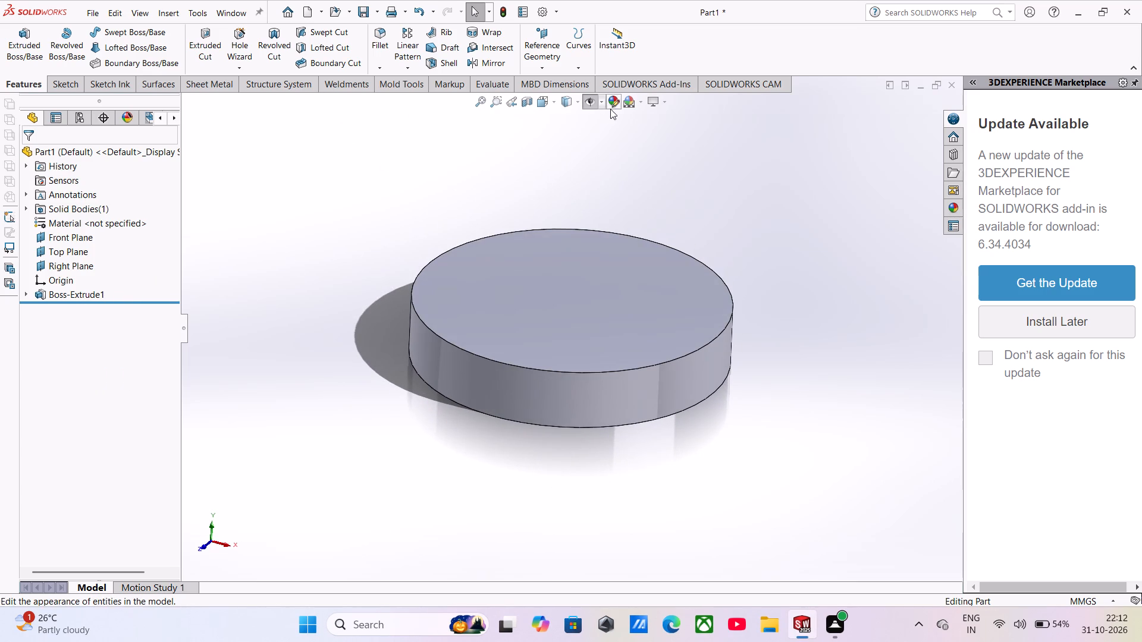
left_click(600, 105)
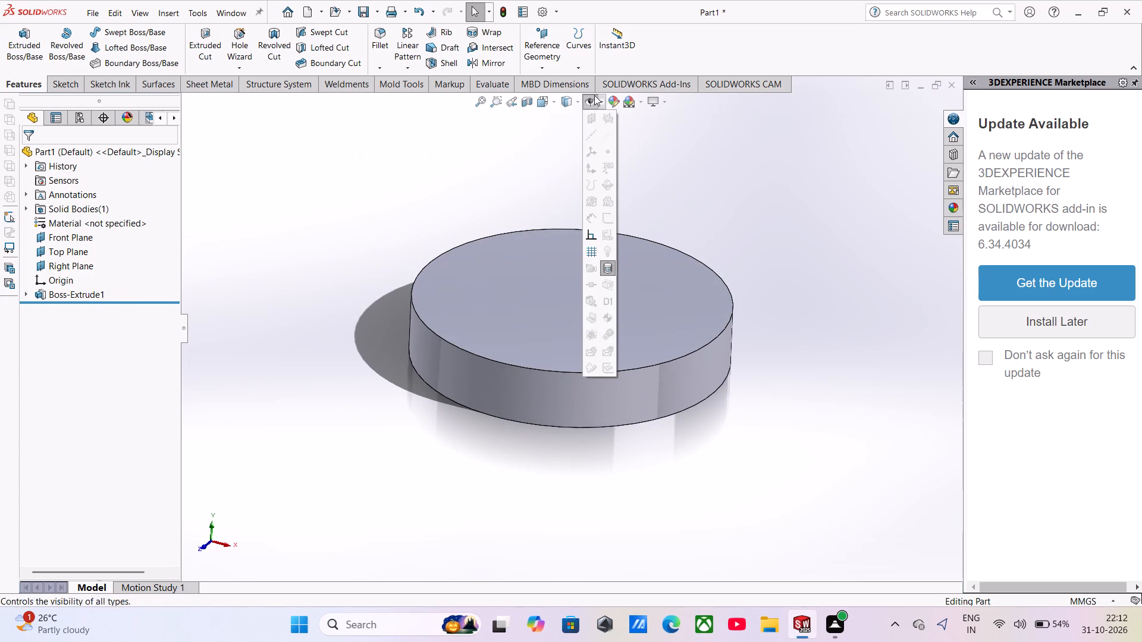
double_click(590, 101)
left_click(600, 102)
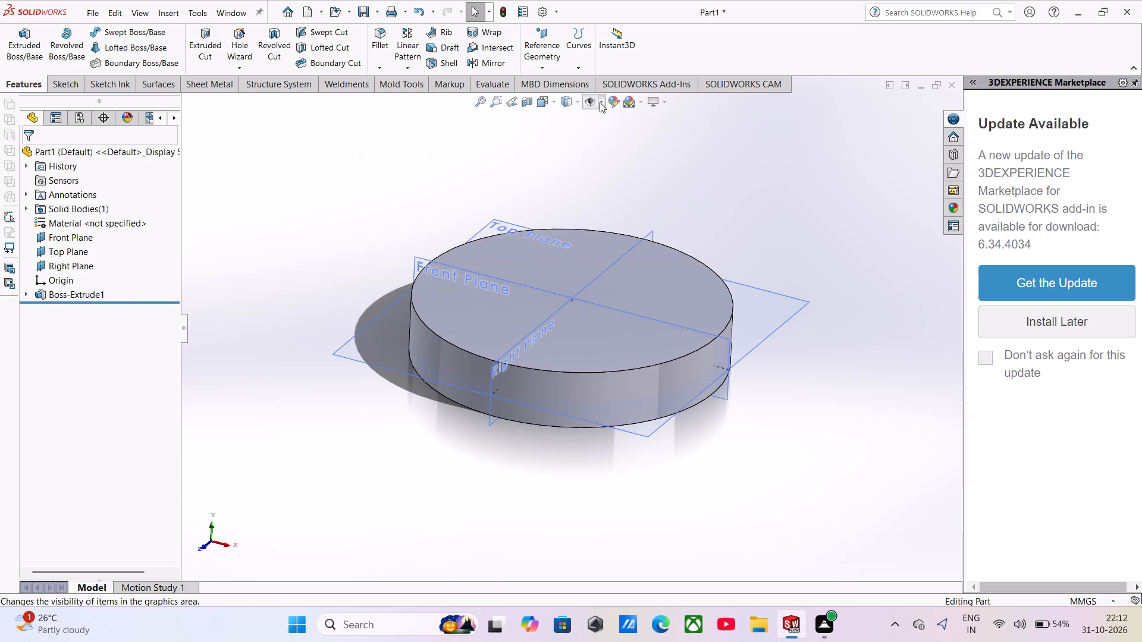
left_click(679, 170)
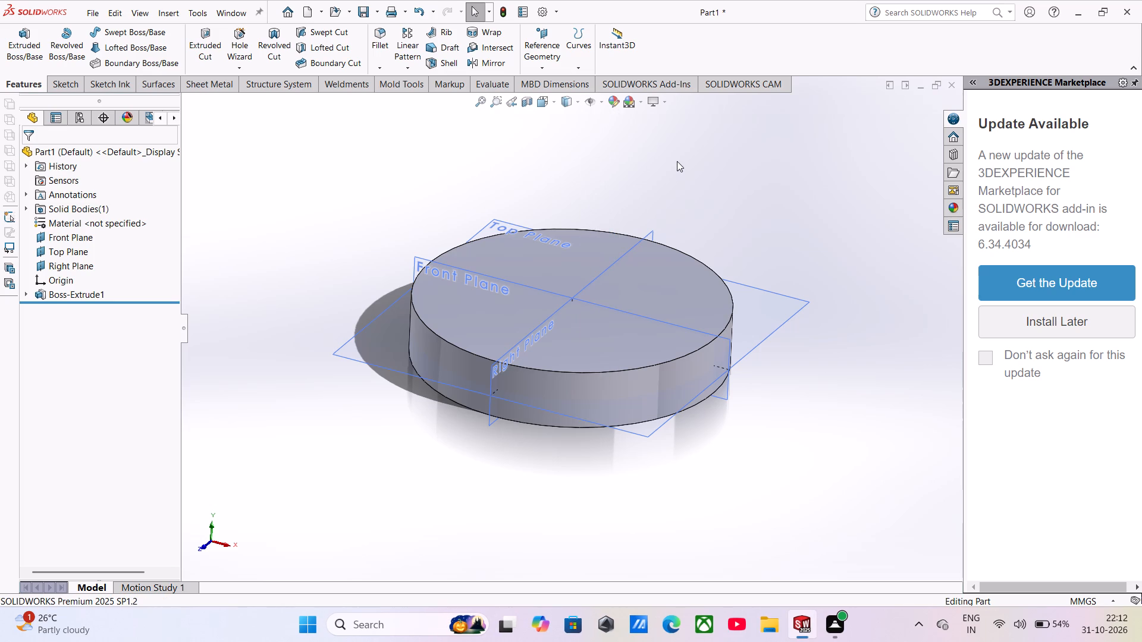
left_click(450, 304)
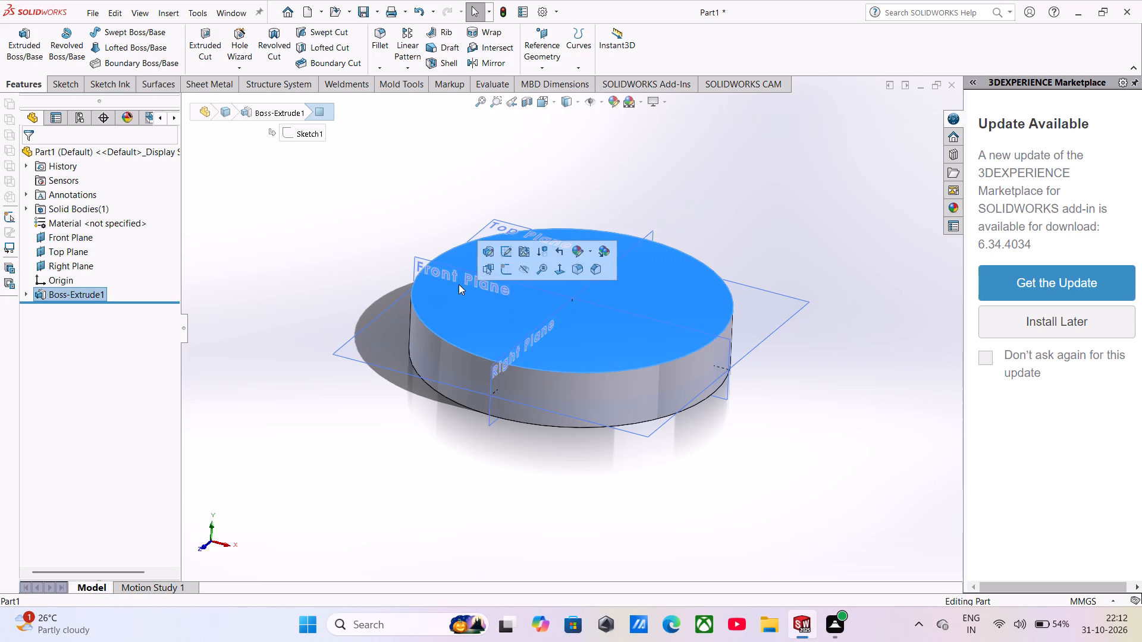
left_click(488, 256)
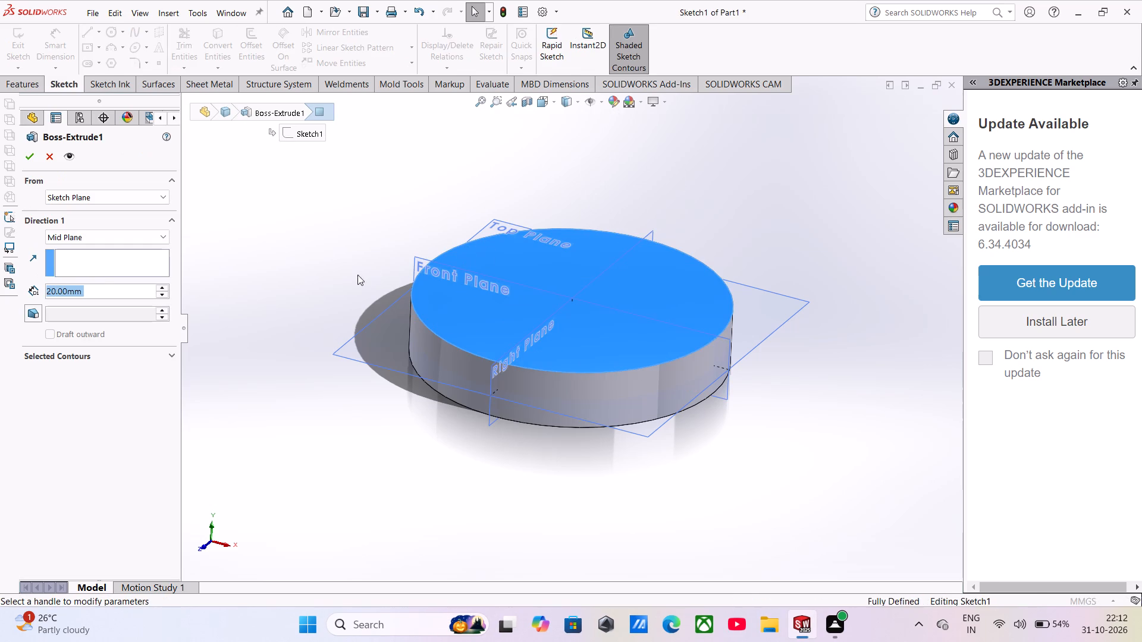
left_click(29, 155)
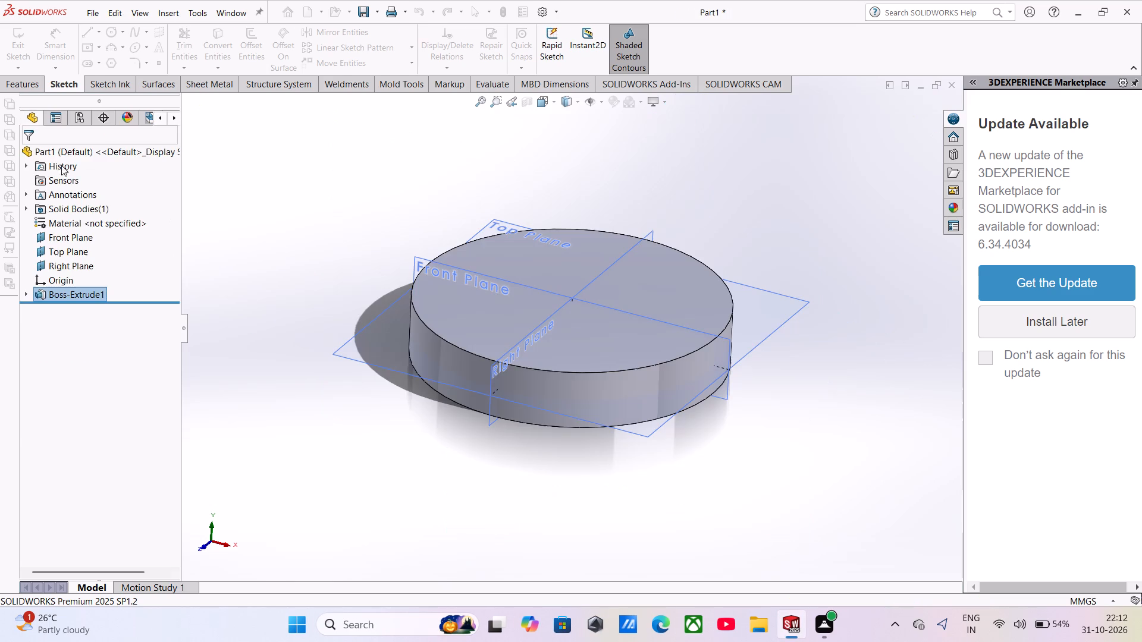
Start a new sketch on the Top Plane and hide the reference planes again.
left_click(788, 311)
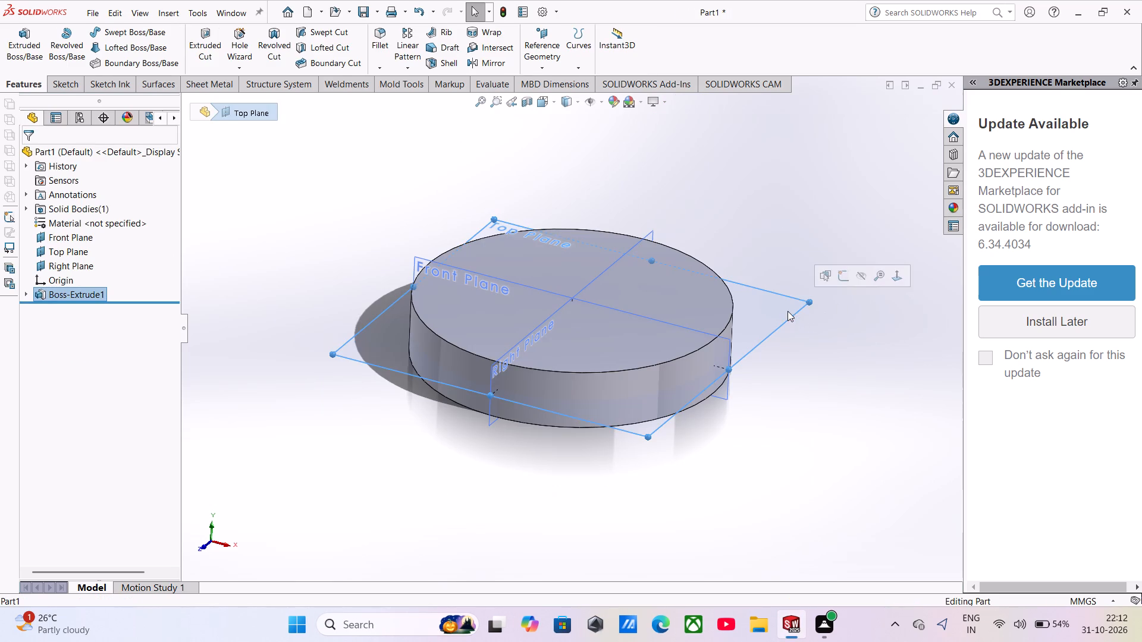
left_click(841, 270)
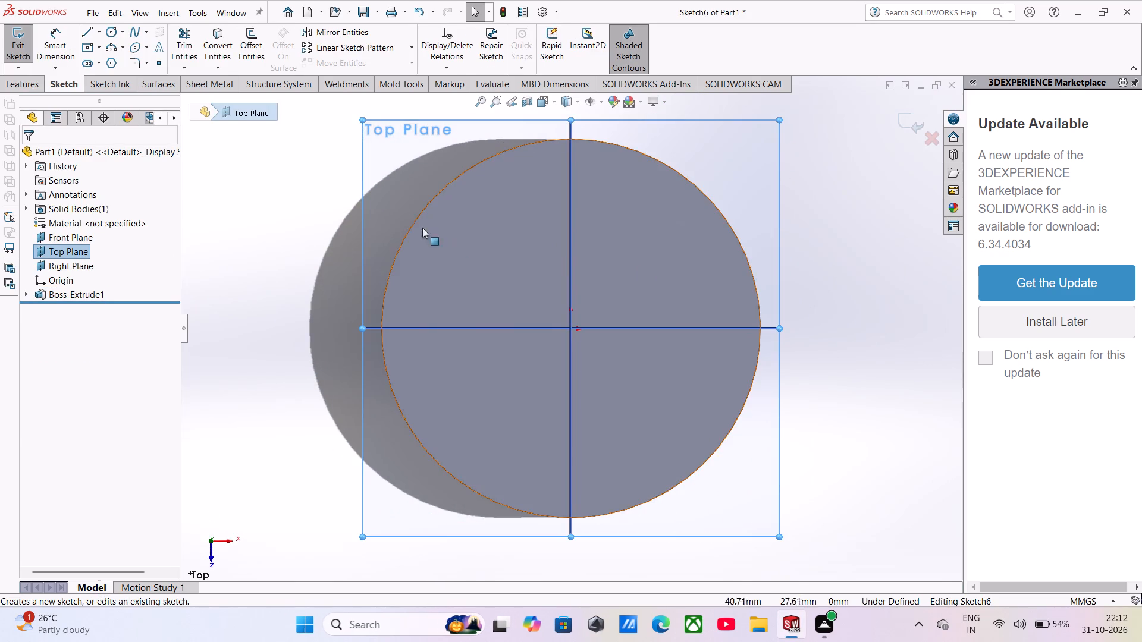
left_click(593, 102)
Draw a vertical midpoint line centred on the origin, extending about 64 mm to each side.
scroll(563, 141, "up", 3)
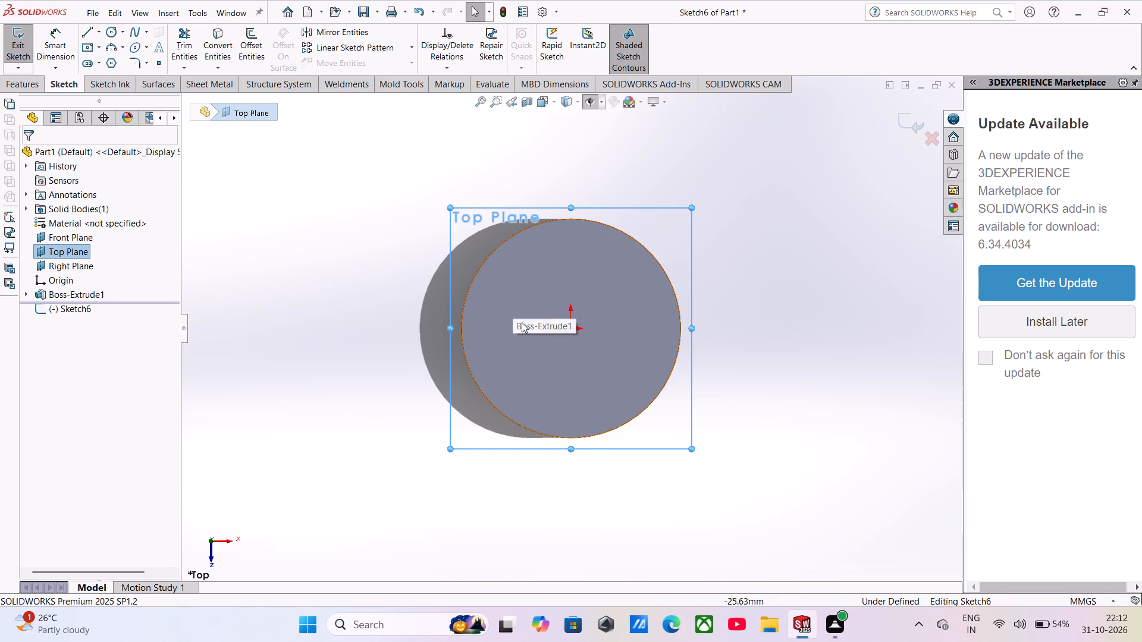
scroll(578, 214, "down", 5)
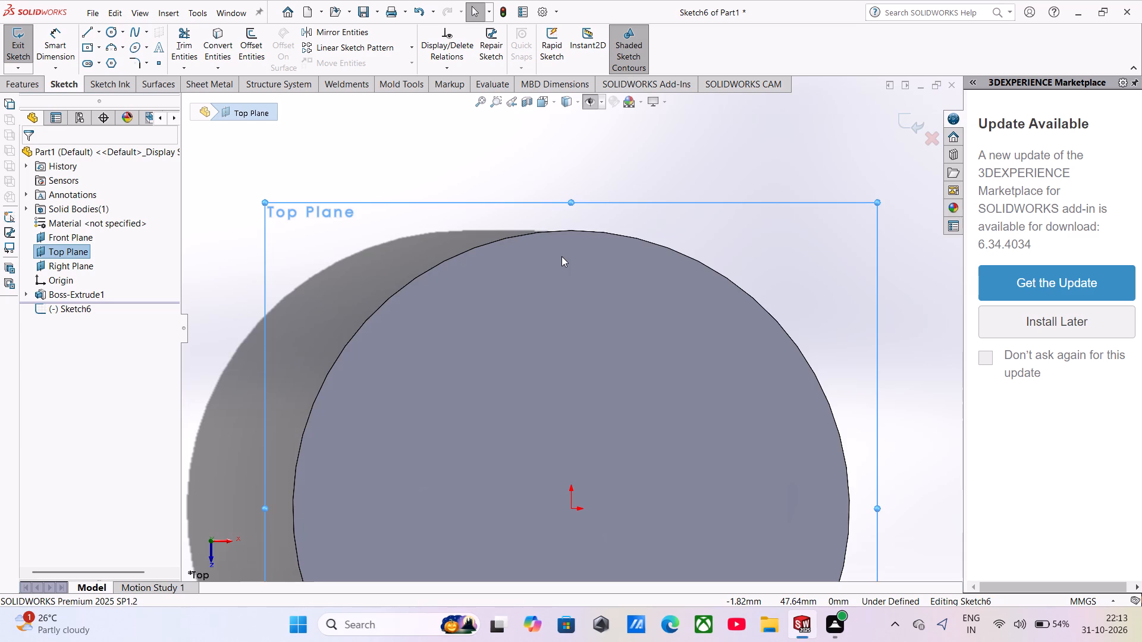
scroll(561, 256, "down", 3)
scroll(534, 269, "up", 4)
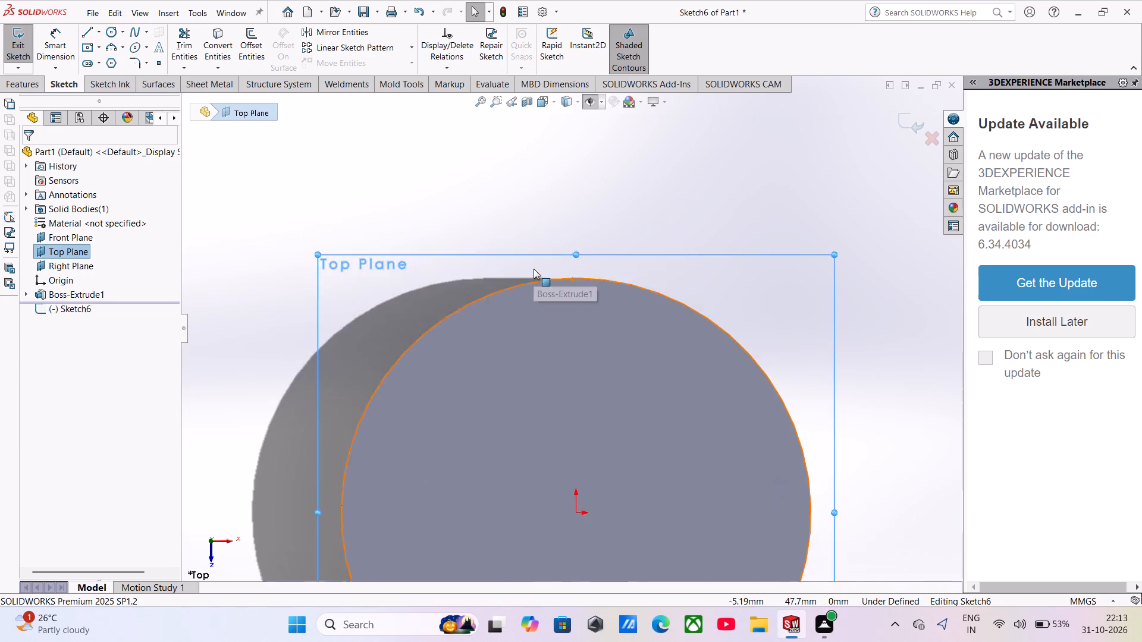
scroll(534, 269, "up", 4)
left_click(99, 30)
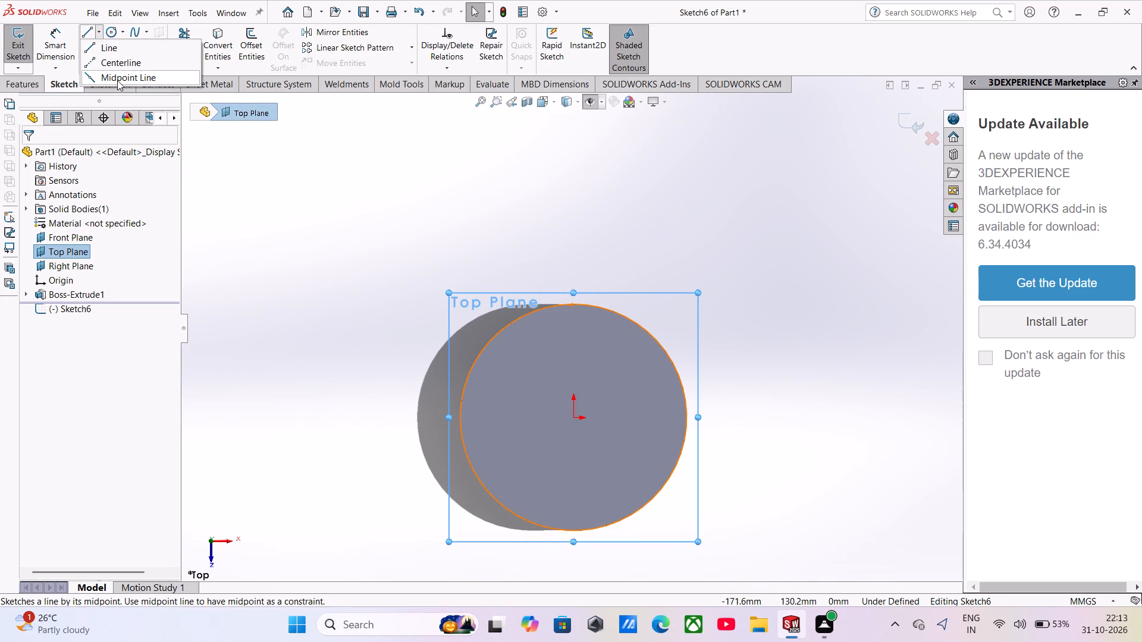
left_click(118, 80)
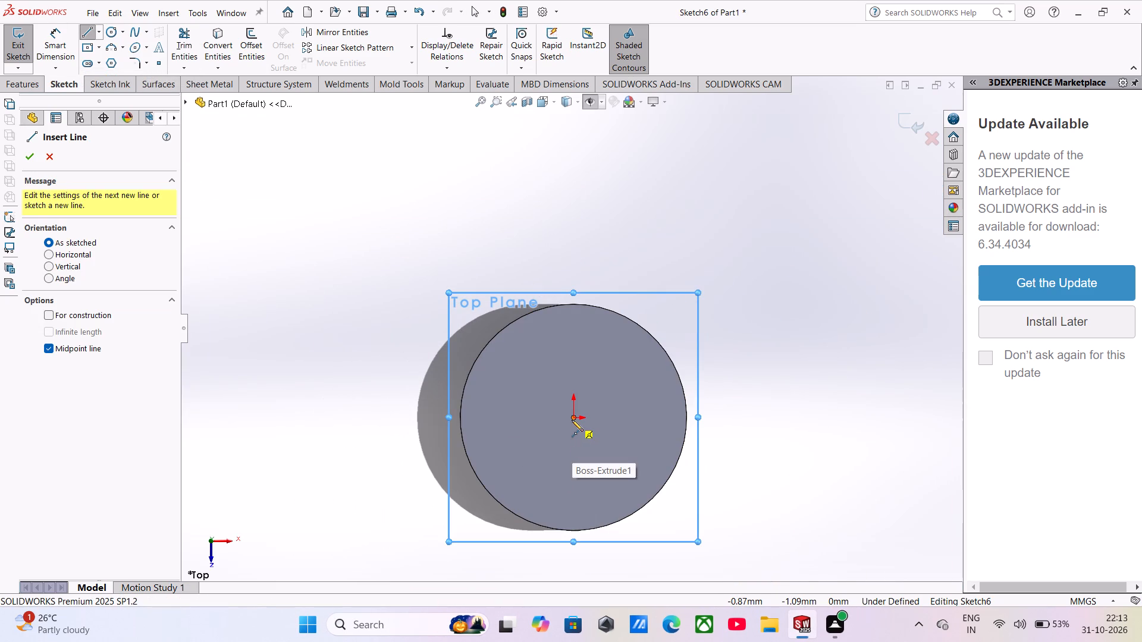
left_click(572, 420)
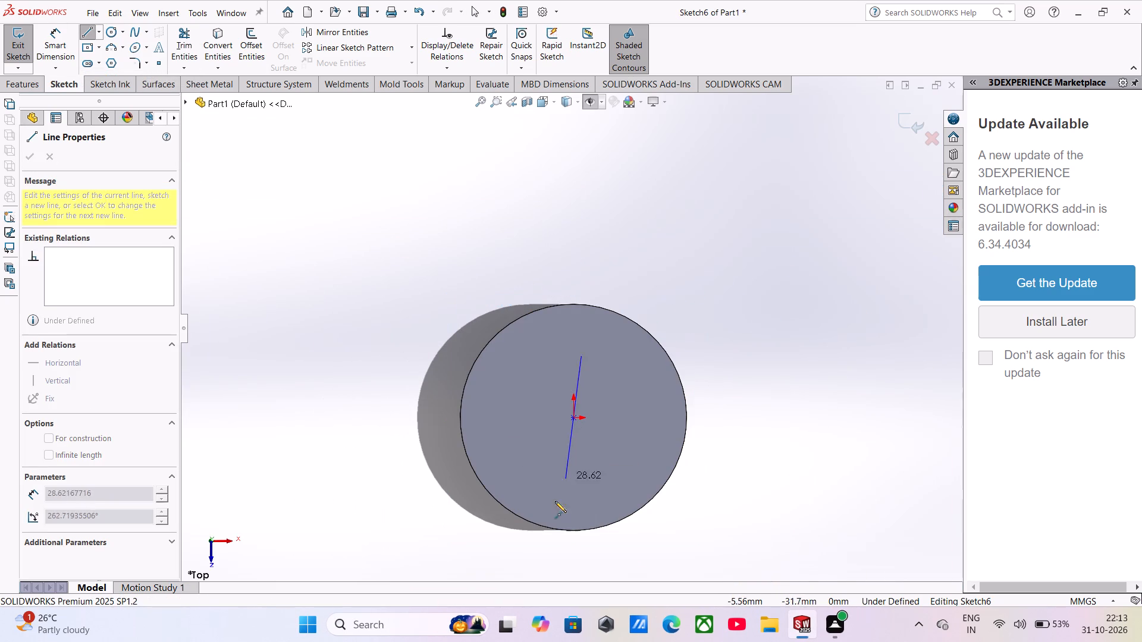
left_click(571, 556)
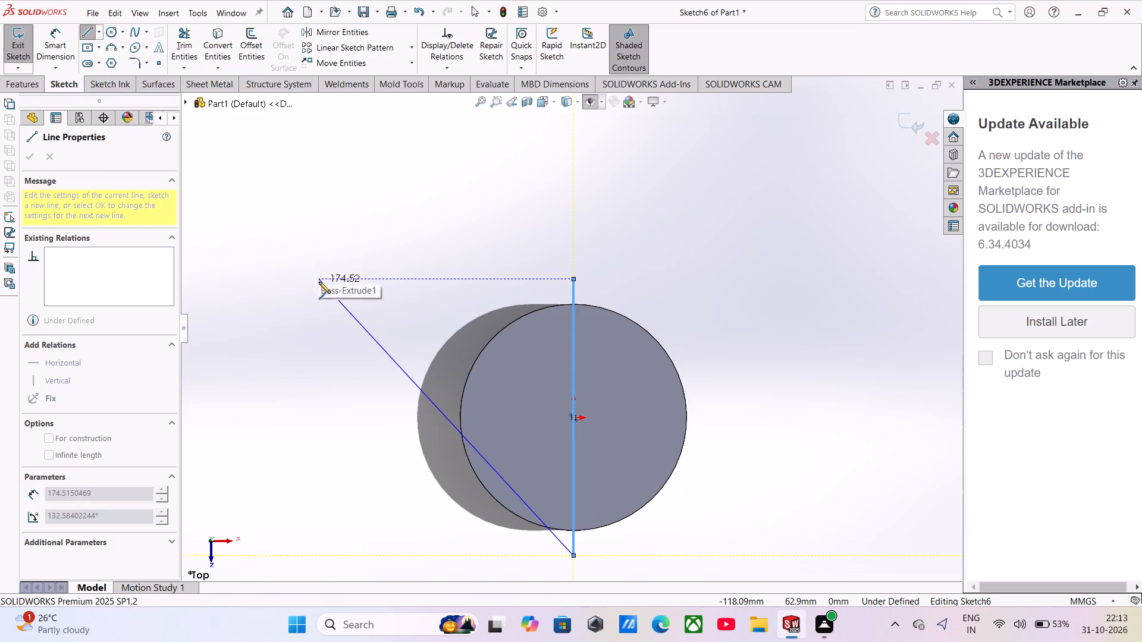
key("grave")
key("Escape")
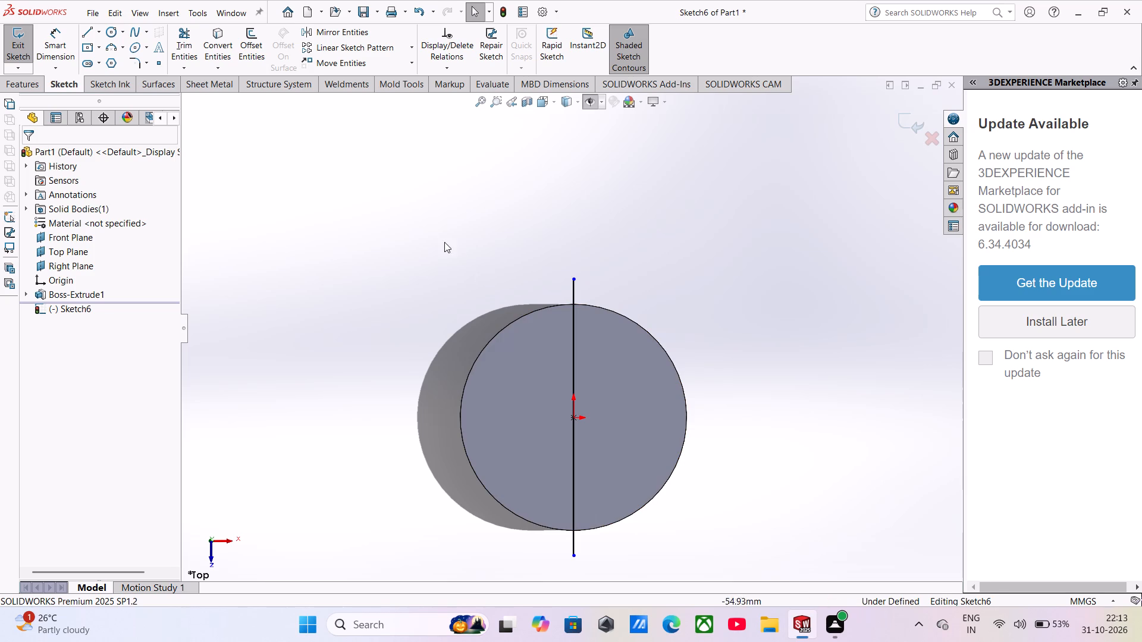
Draw a circle centred on the origin around the disc and dimension its diameter to 123 mm.
left_click(105, 32)
left_click(573, 417)
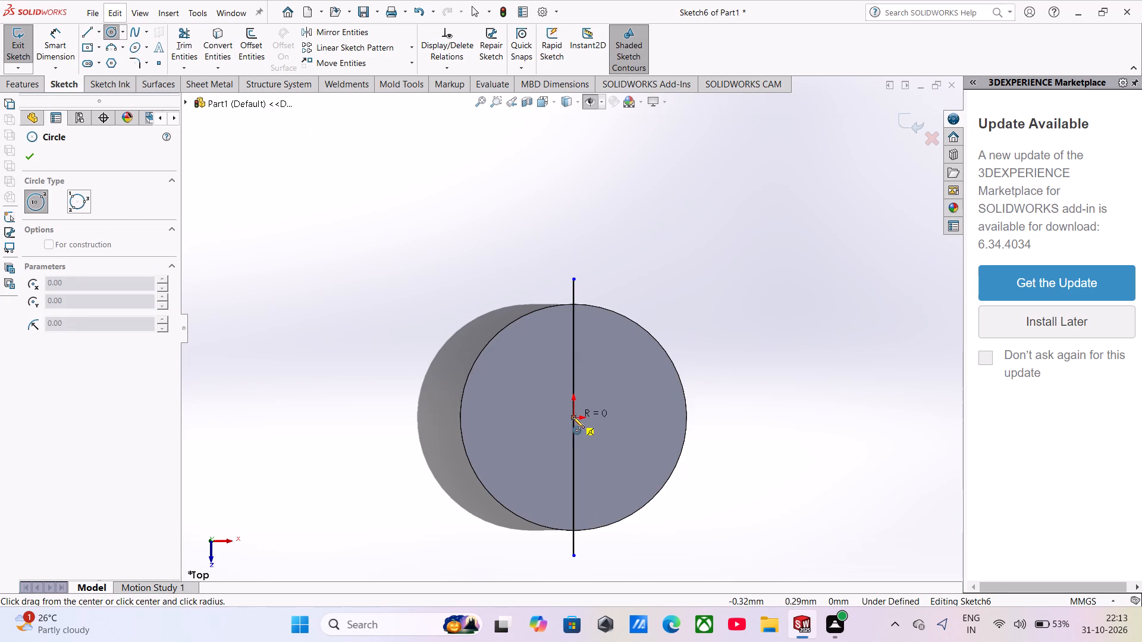
left_click(664, 513)
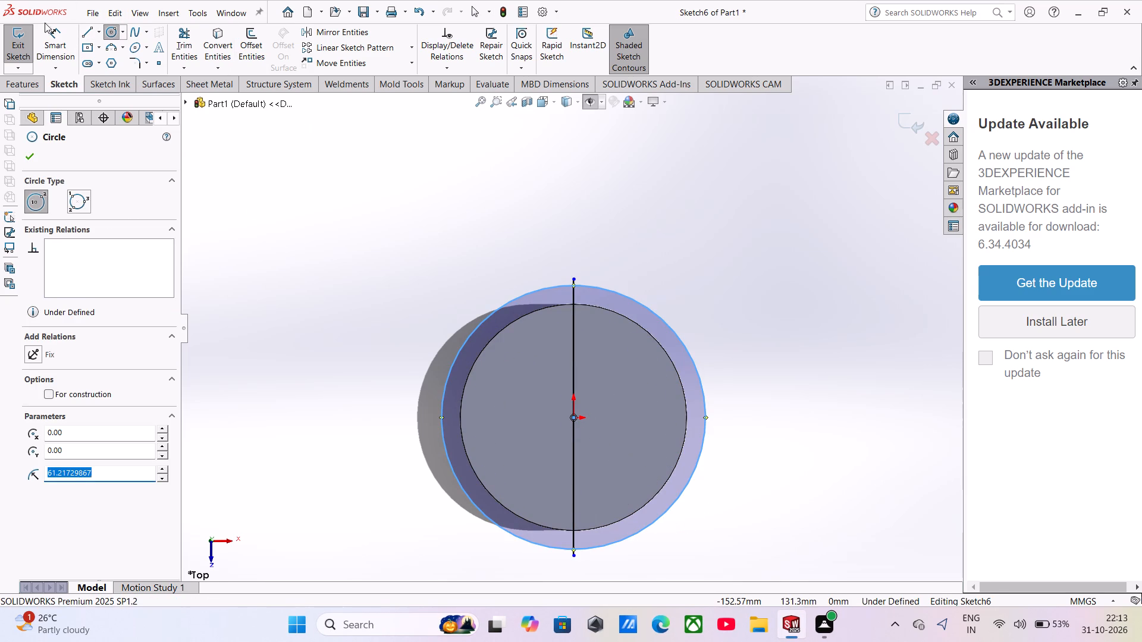
left_click(51, 46)
left_click(543, 285)
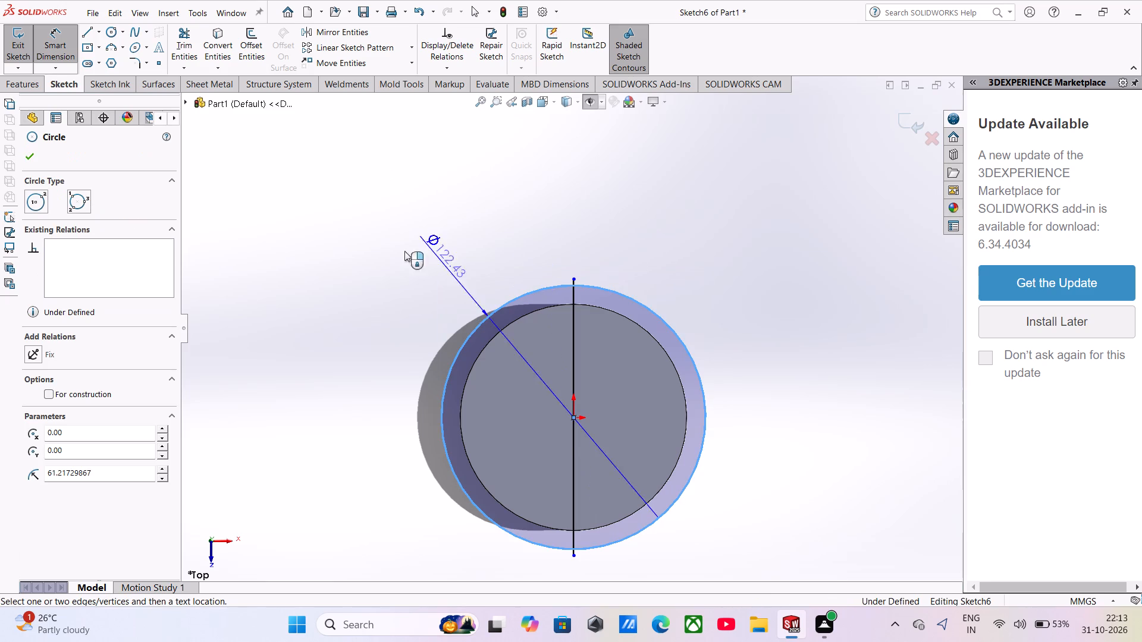
left_click(332, 338)
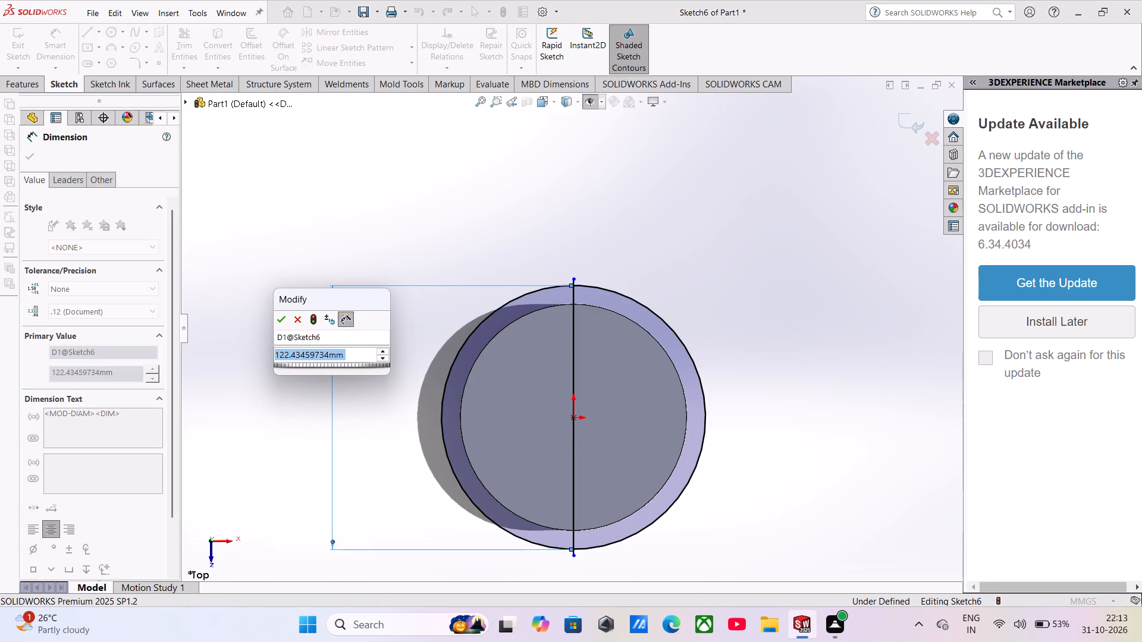
type("123")
key("Return")
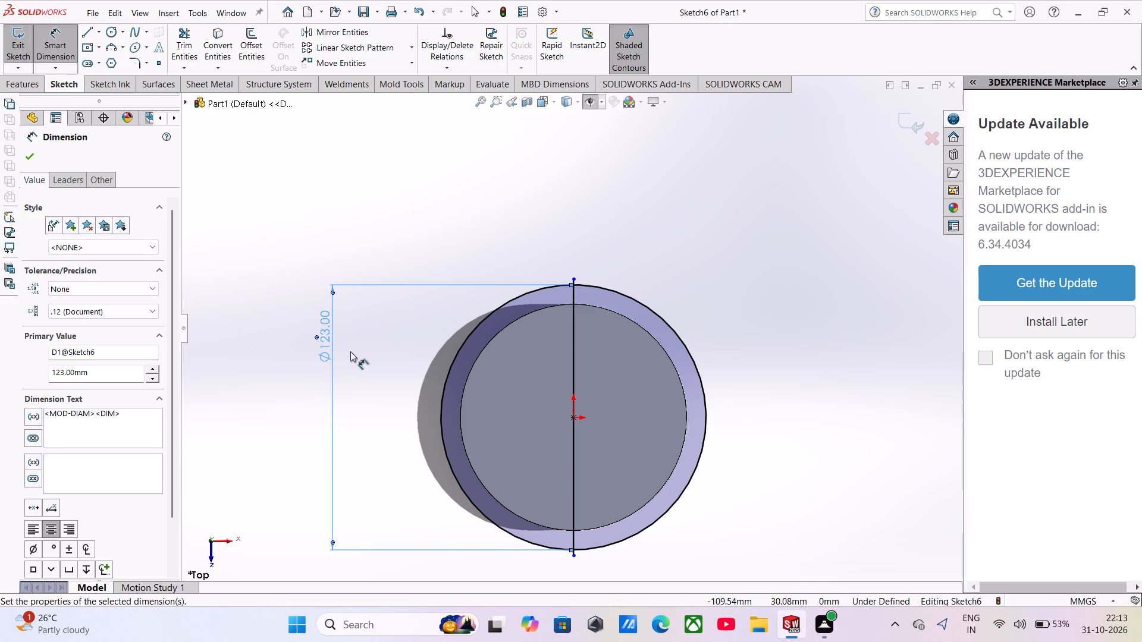
Trim the vertical line's upper end beyond the 123 mm circle, accepting the loss of its midpoint relation.
scroll(600, 499, "down", 2)
scroll(510, 127, "down", 2)
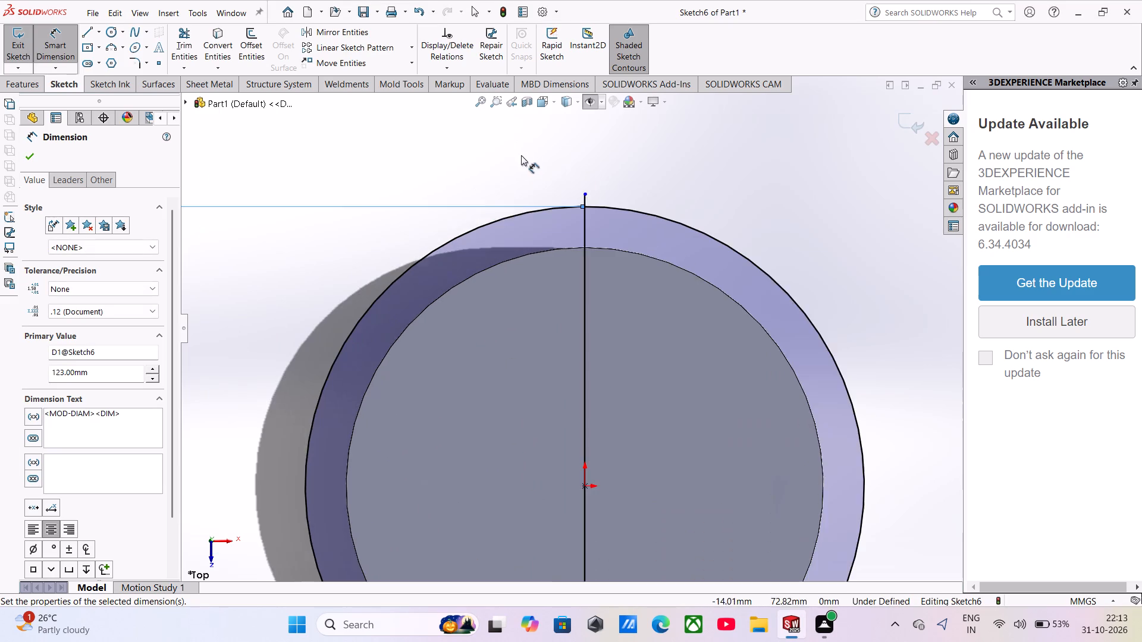
scroll(537, 185, "down", 1)
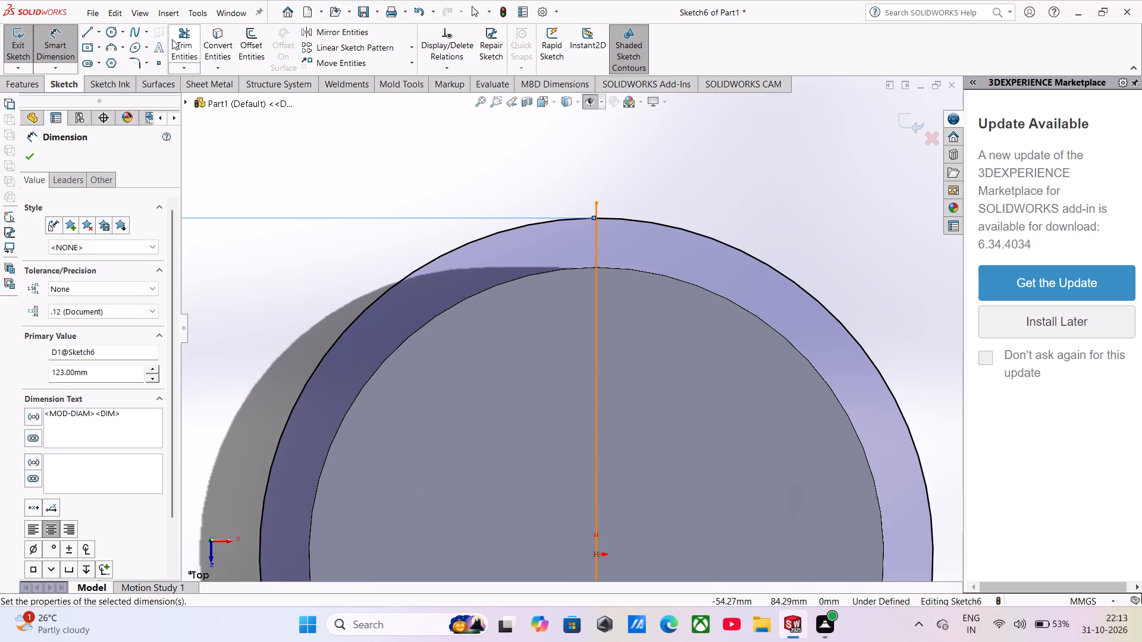
left_click(172, 39)
left_click(594, 206)
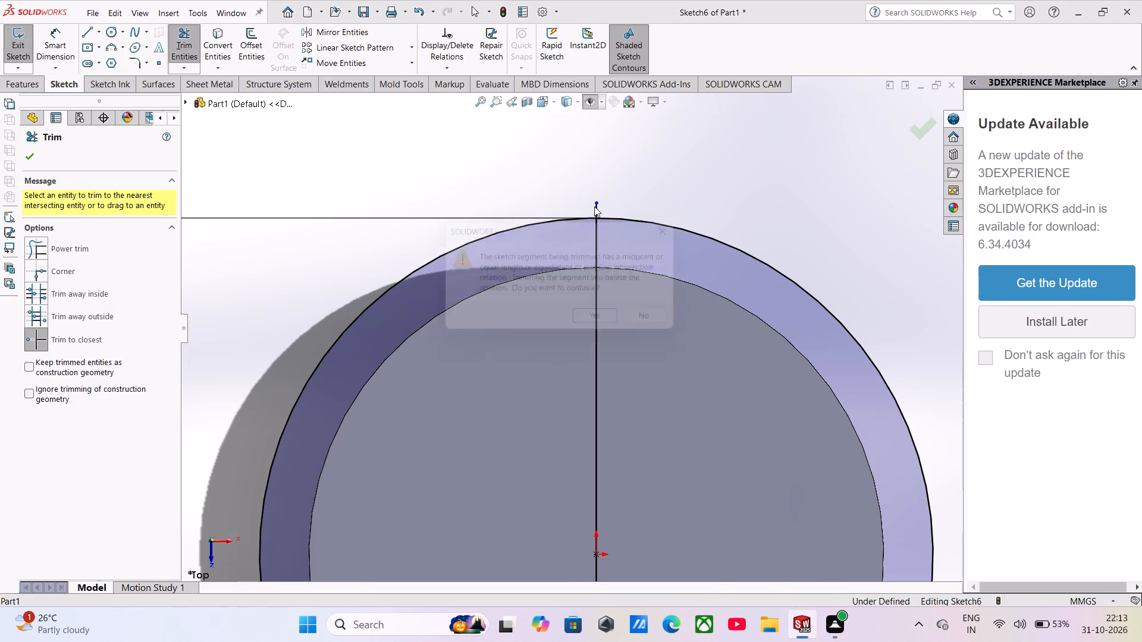
left_click(610, 333)
left_click(608, 332)
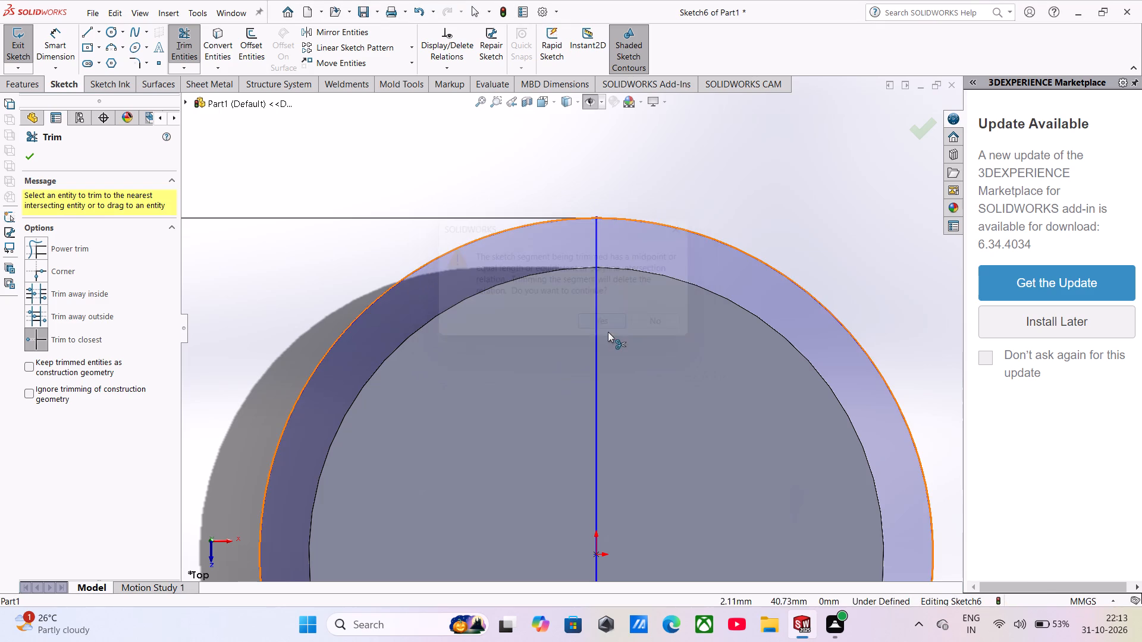
Trim away the remaining vertical line inside the 123 mm circle.
left_click(594, 236)
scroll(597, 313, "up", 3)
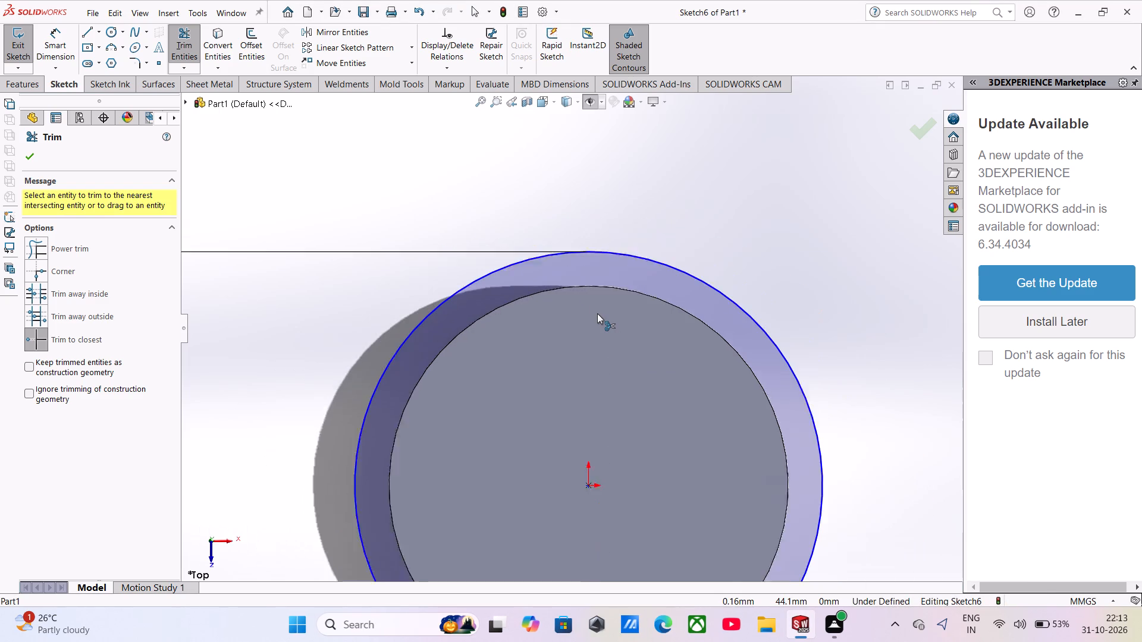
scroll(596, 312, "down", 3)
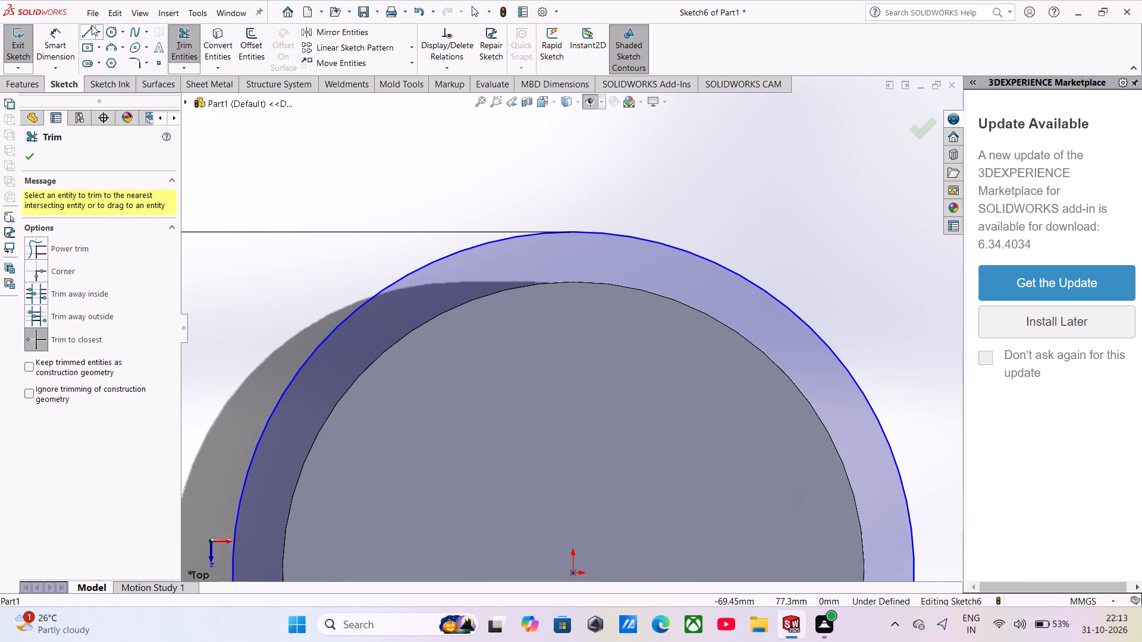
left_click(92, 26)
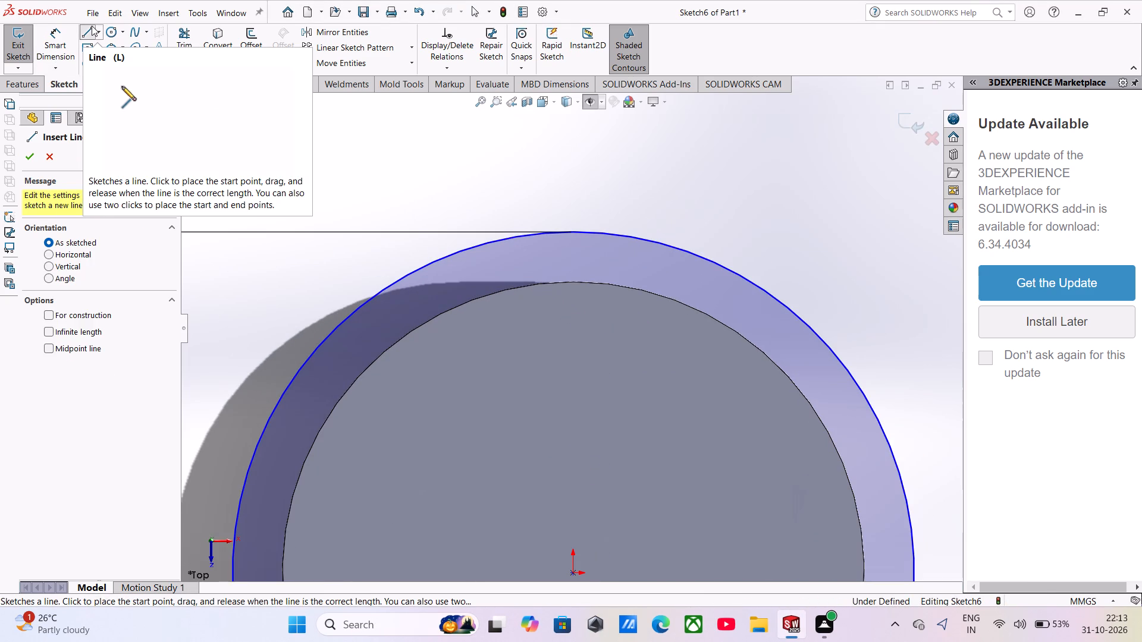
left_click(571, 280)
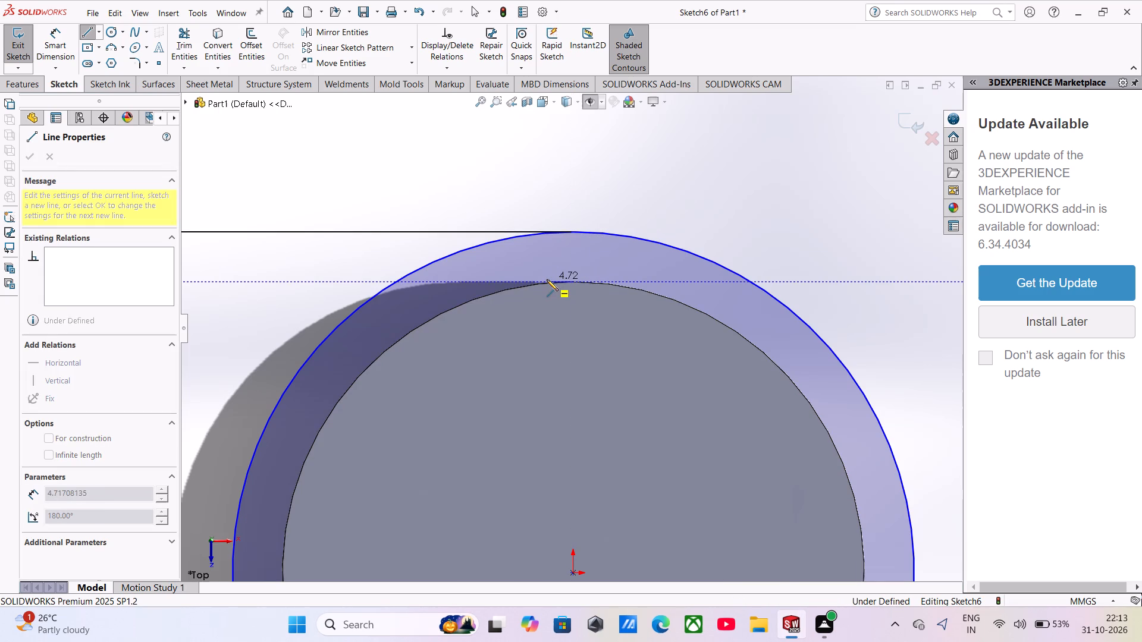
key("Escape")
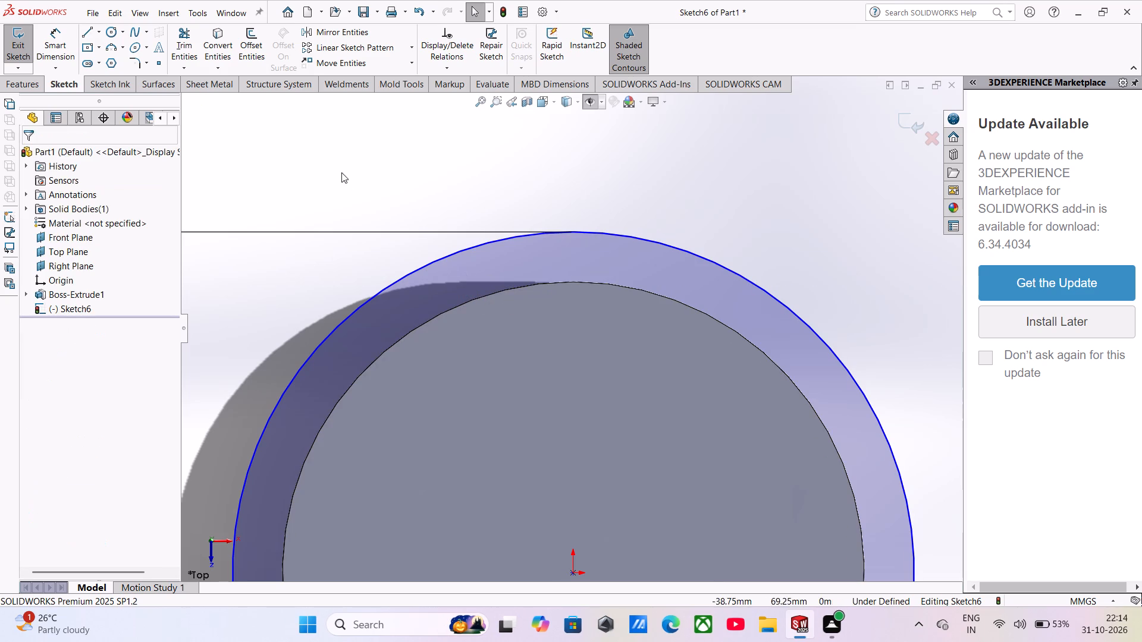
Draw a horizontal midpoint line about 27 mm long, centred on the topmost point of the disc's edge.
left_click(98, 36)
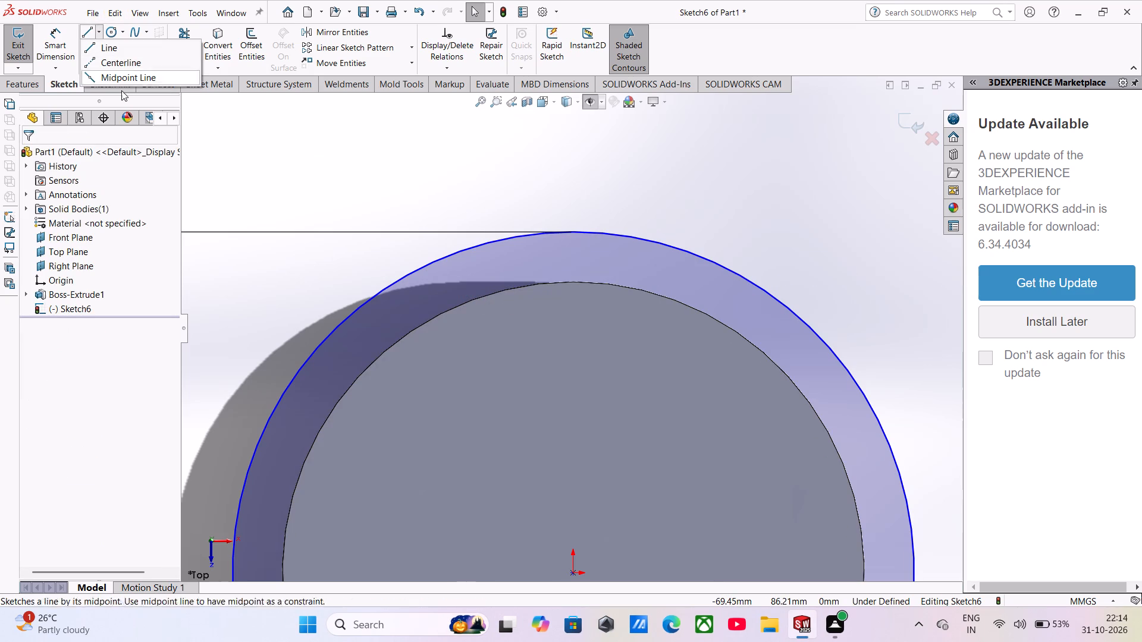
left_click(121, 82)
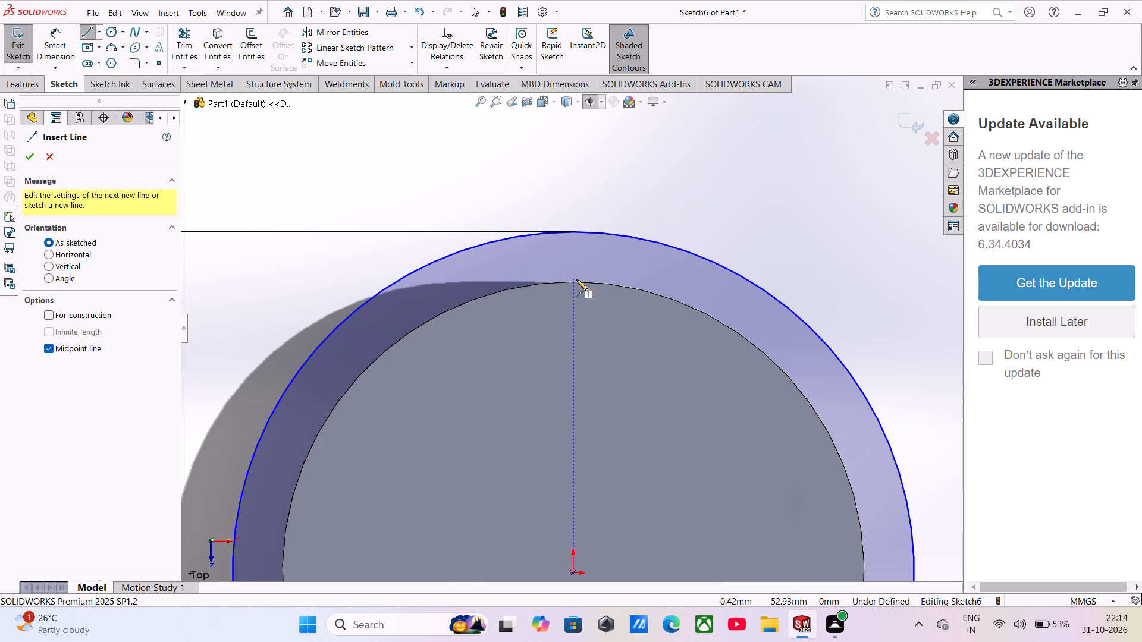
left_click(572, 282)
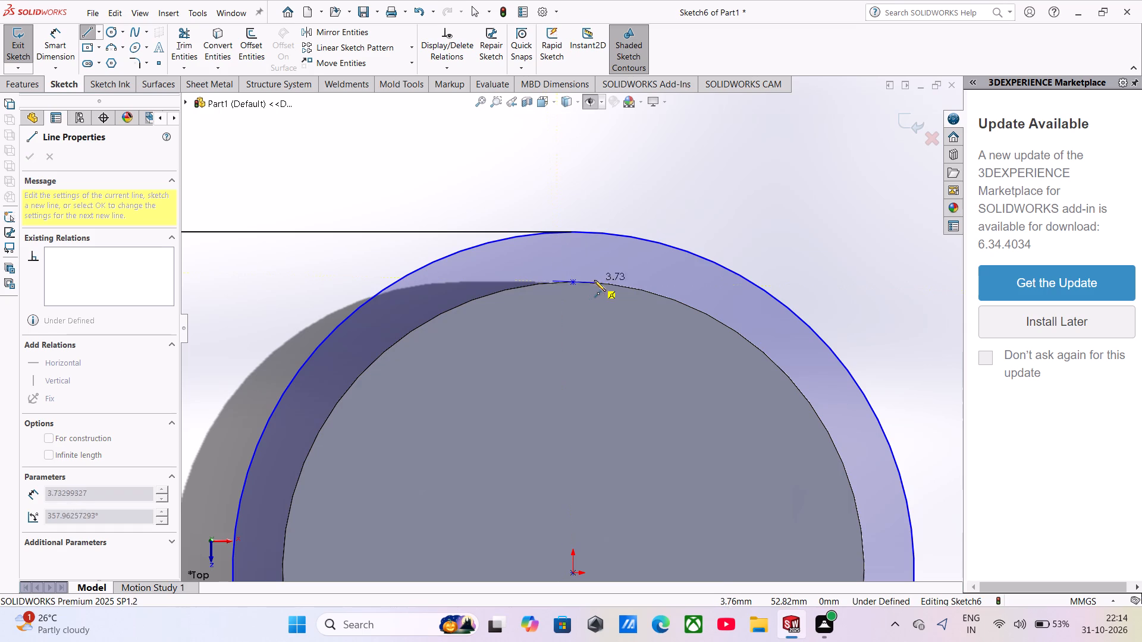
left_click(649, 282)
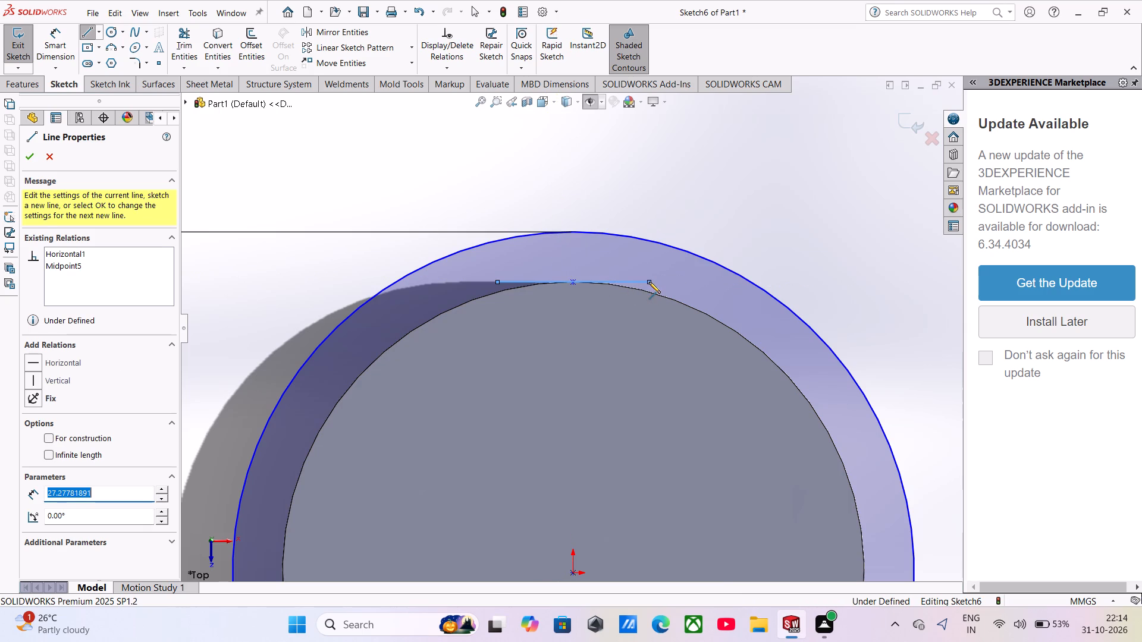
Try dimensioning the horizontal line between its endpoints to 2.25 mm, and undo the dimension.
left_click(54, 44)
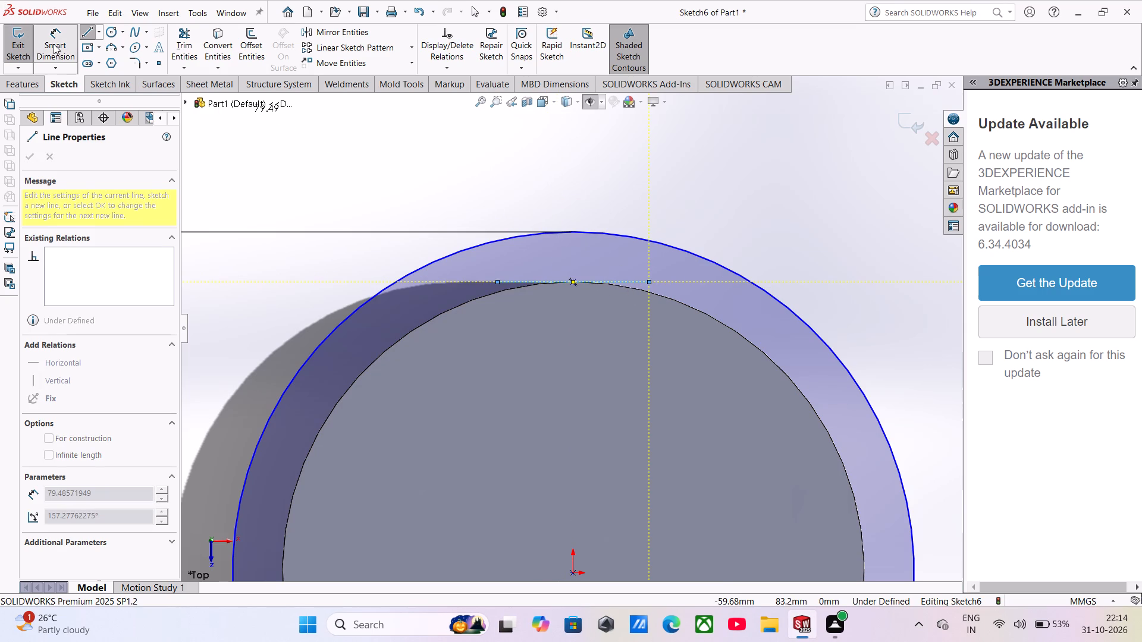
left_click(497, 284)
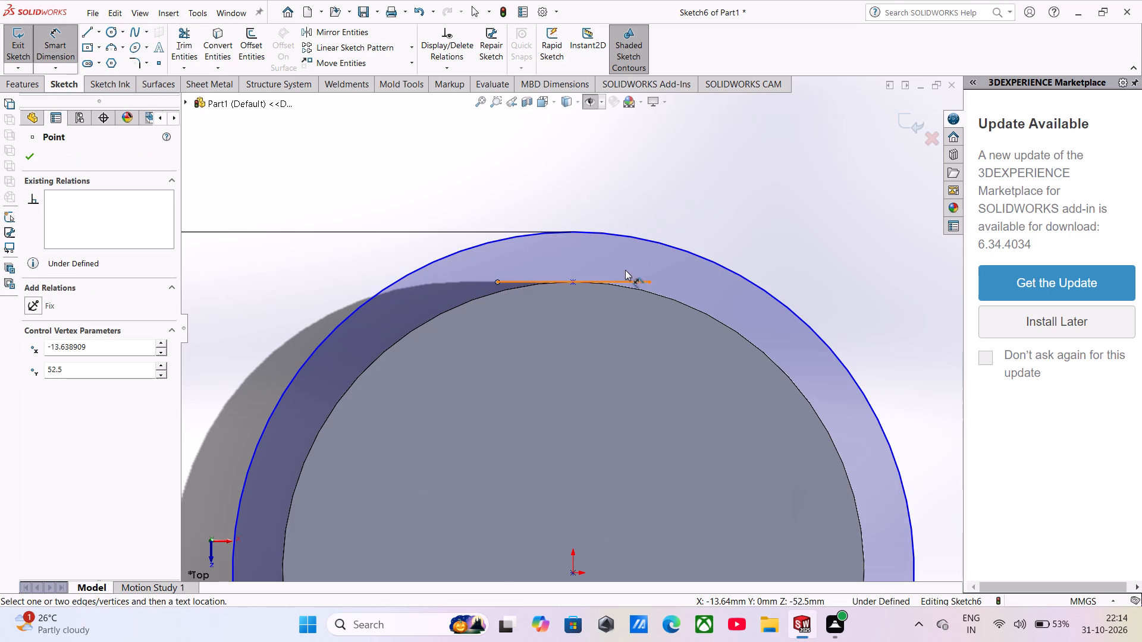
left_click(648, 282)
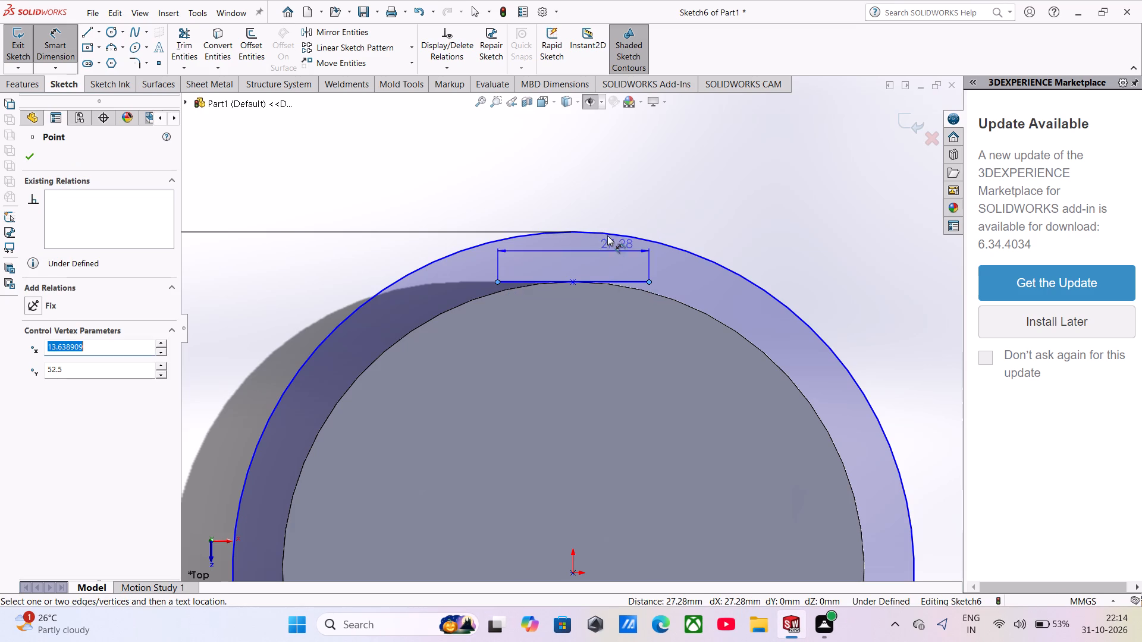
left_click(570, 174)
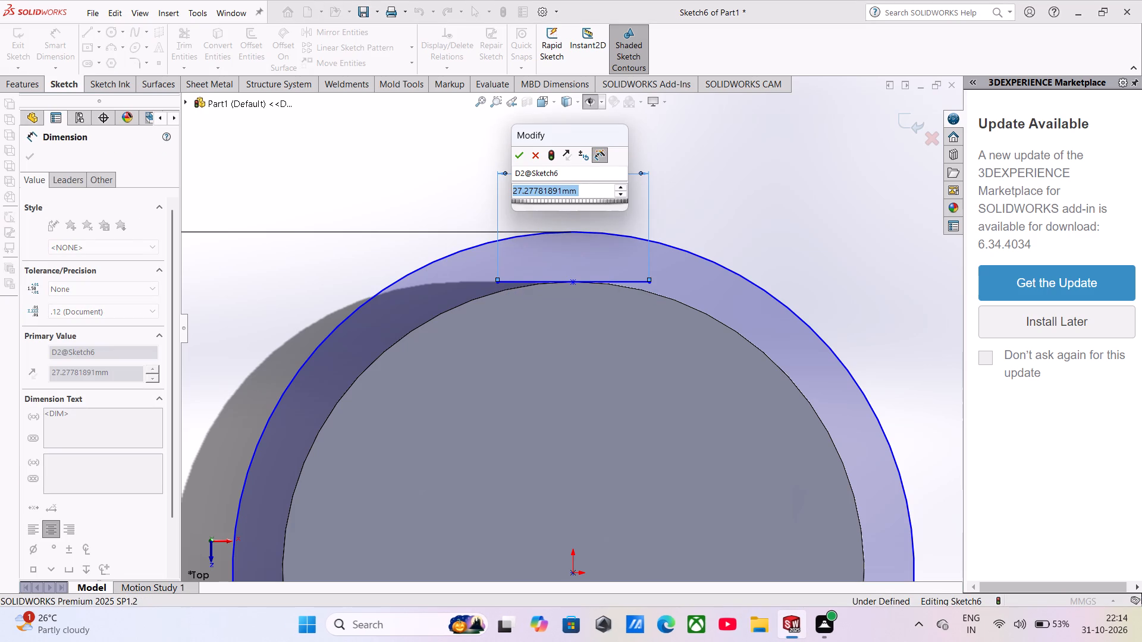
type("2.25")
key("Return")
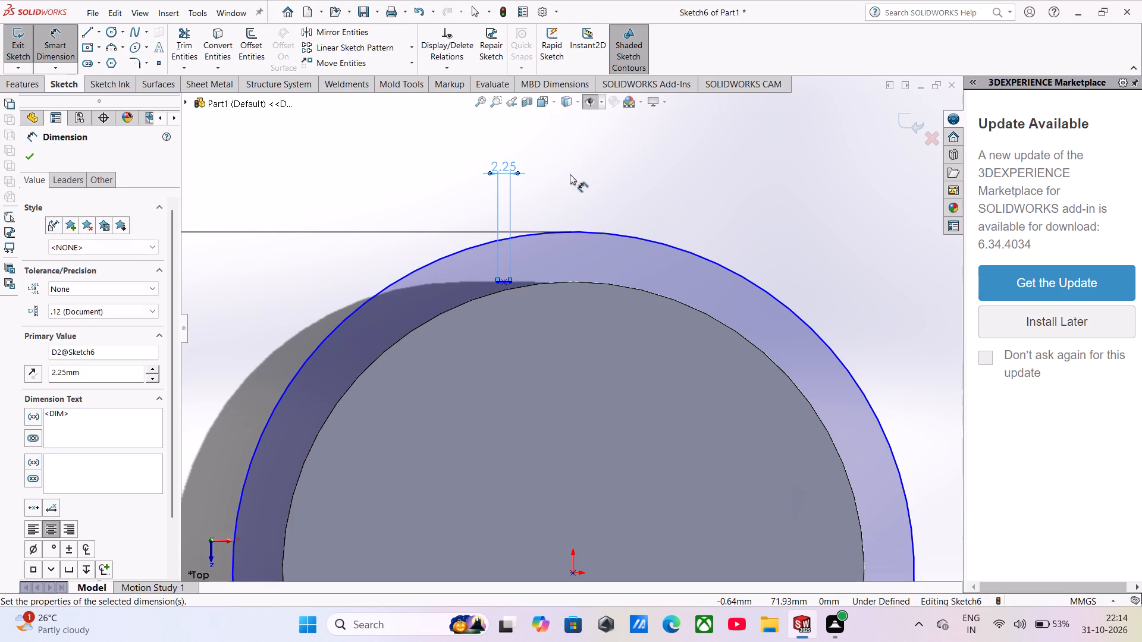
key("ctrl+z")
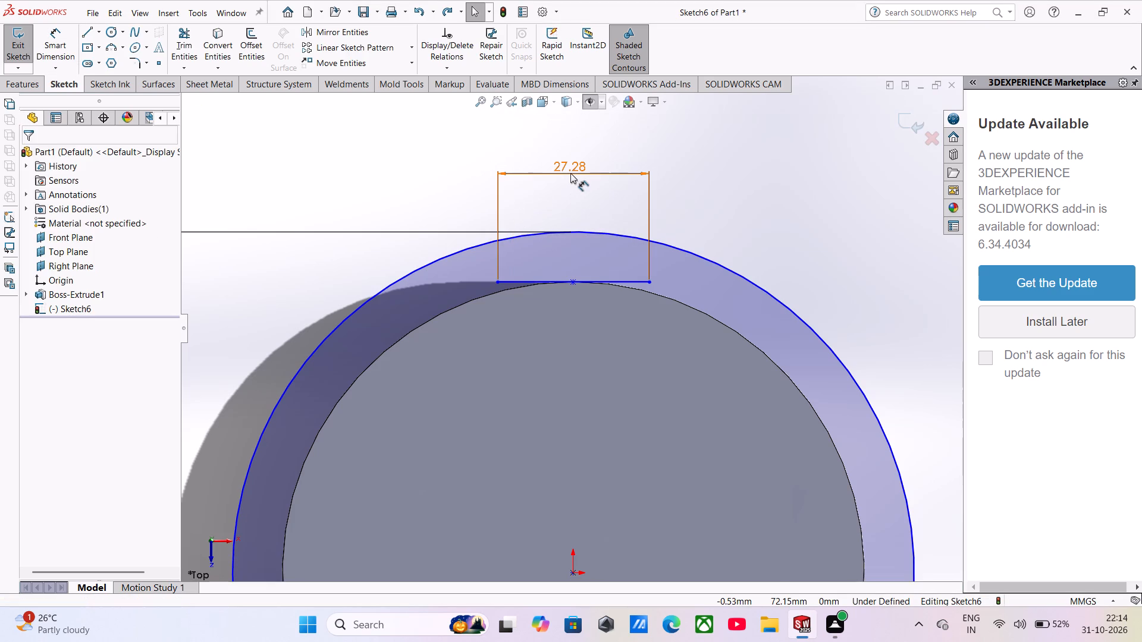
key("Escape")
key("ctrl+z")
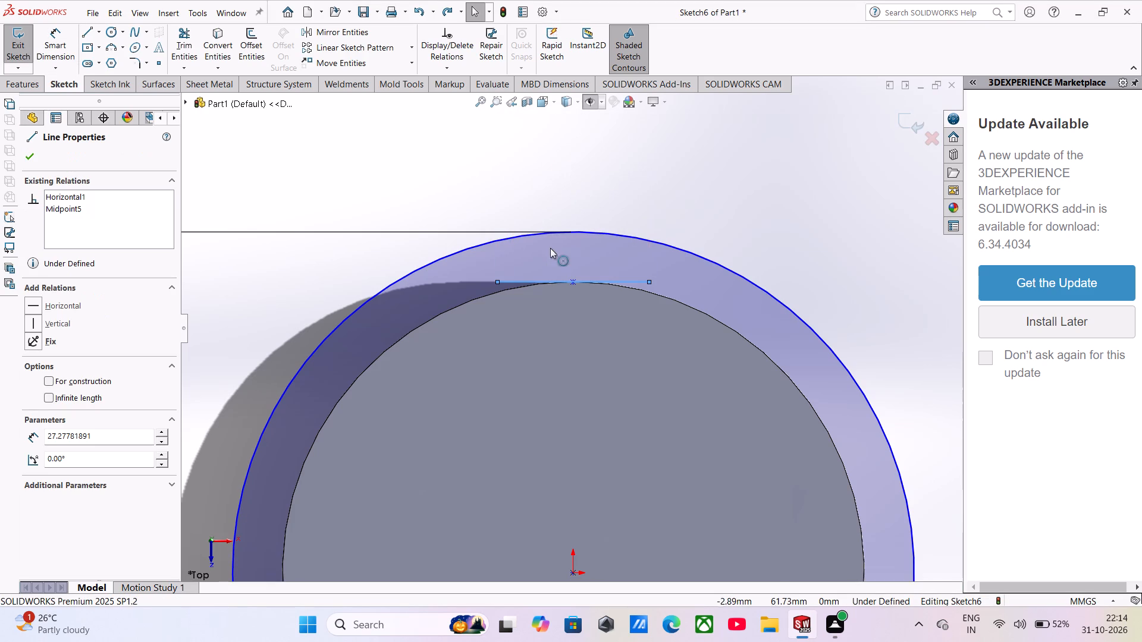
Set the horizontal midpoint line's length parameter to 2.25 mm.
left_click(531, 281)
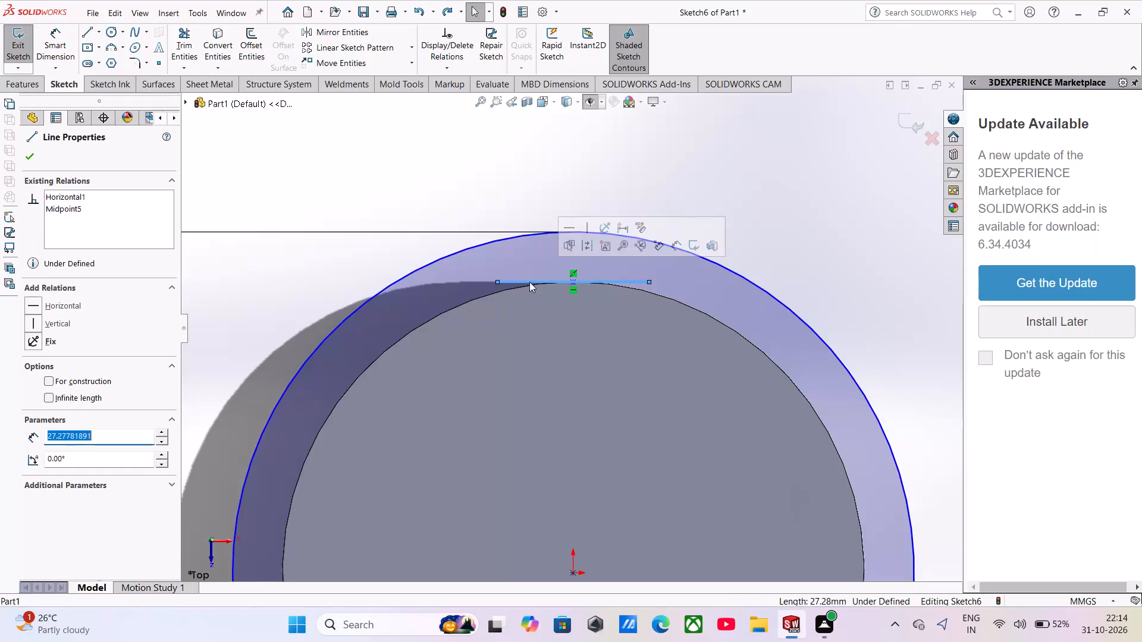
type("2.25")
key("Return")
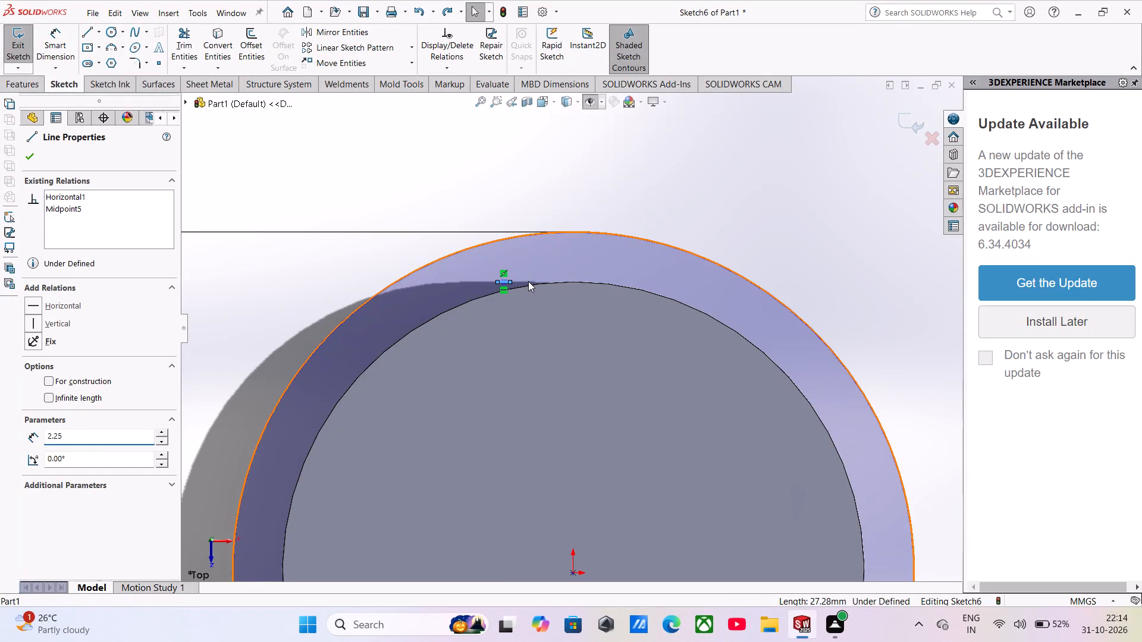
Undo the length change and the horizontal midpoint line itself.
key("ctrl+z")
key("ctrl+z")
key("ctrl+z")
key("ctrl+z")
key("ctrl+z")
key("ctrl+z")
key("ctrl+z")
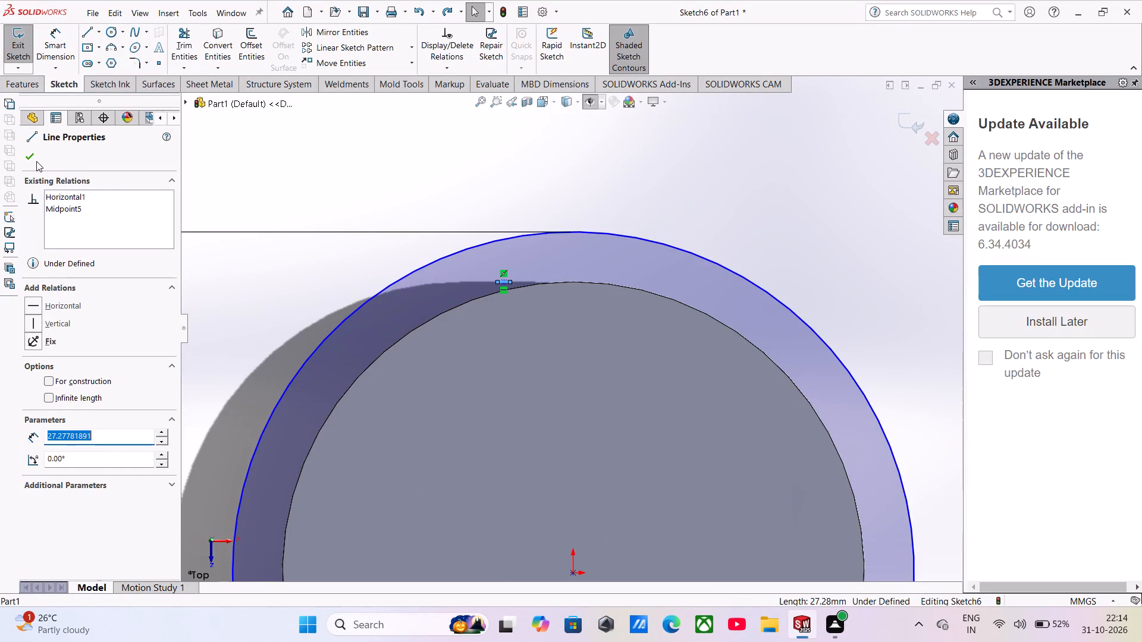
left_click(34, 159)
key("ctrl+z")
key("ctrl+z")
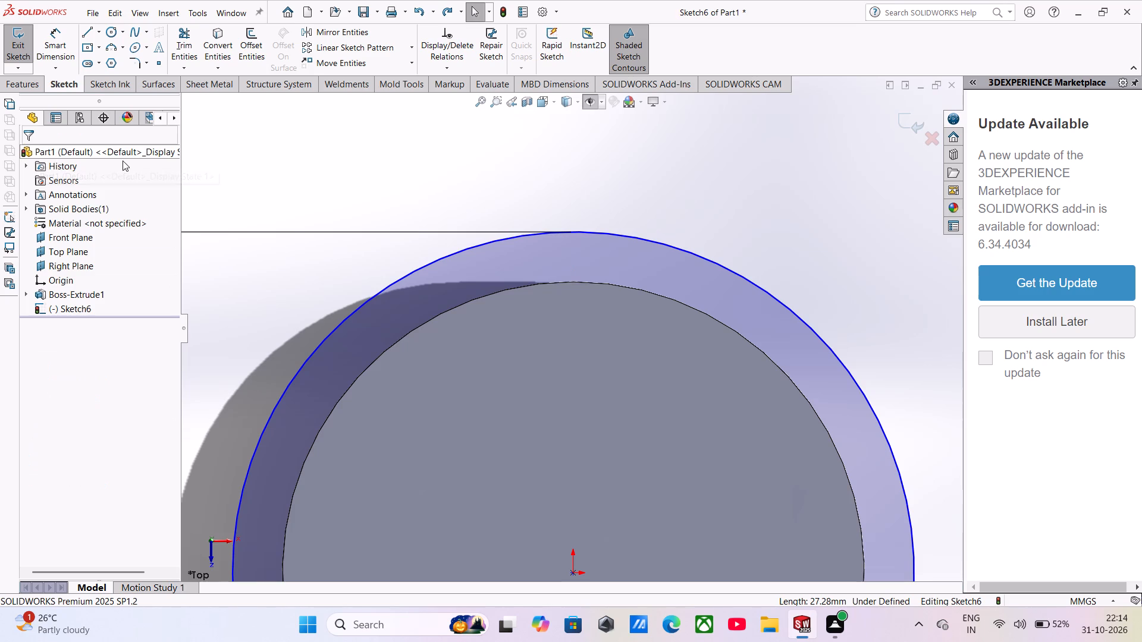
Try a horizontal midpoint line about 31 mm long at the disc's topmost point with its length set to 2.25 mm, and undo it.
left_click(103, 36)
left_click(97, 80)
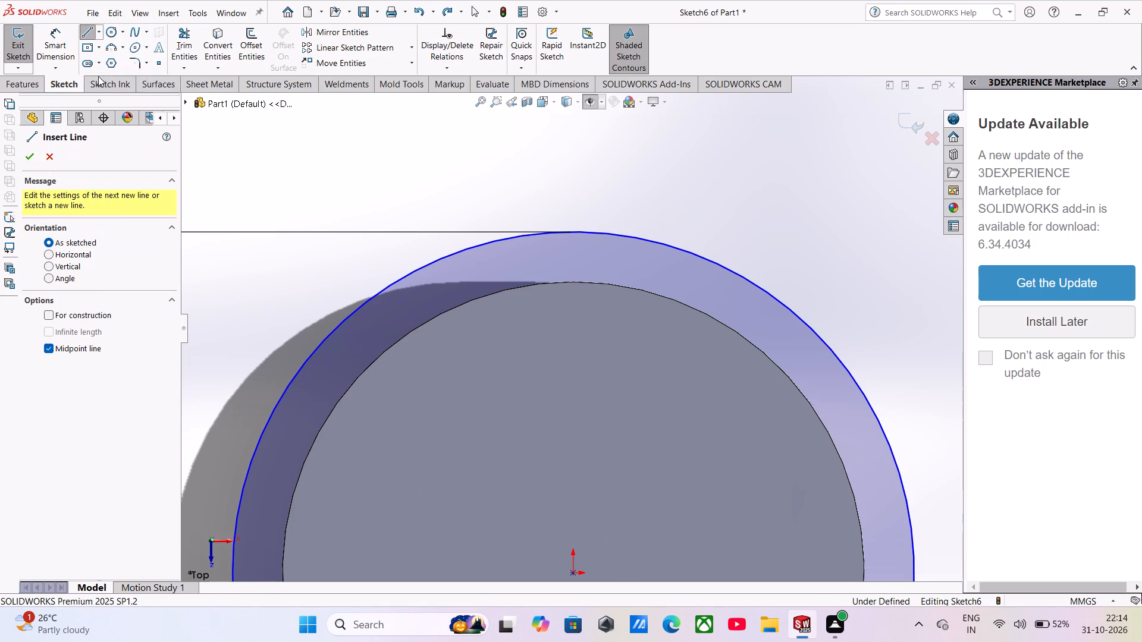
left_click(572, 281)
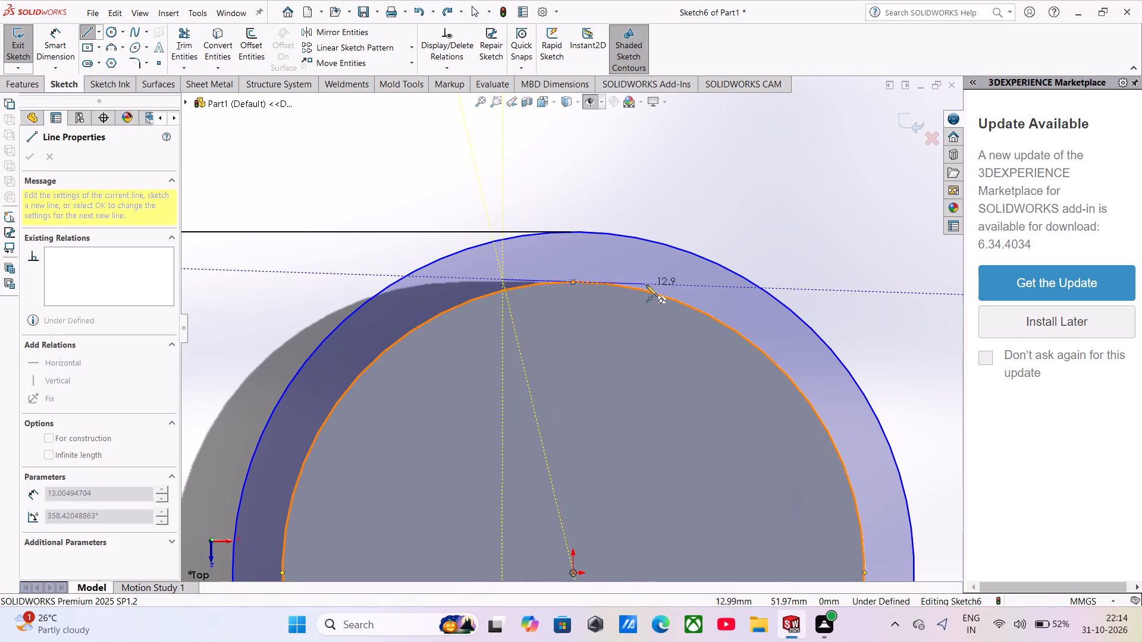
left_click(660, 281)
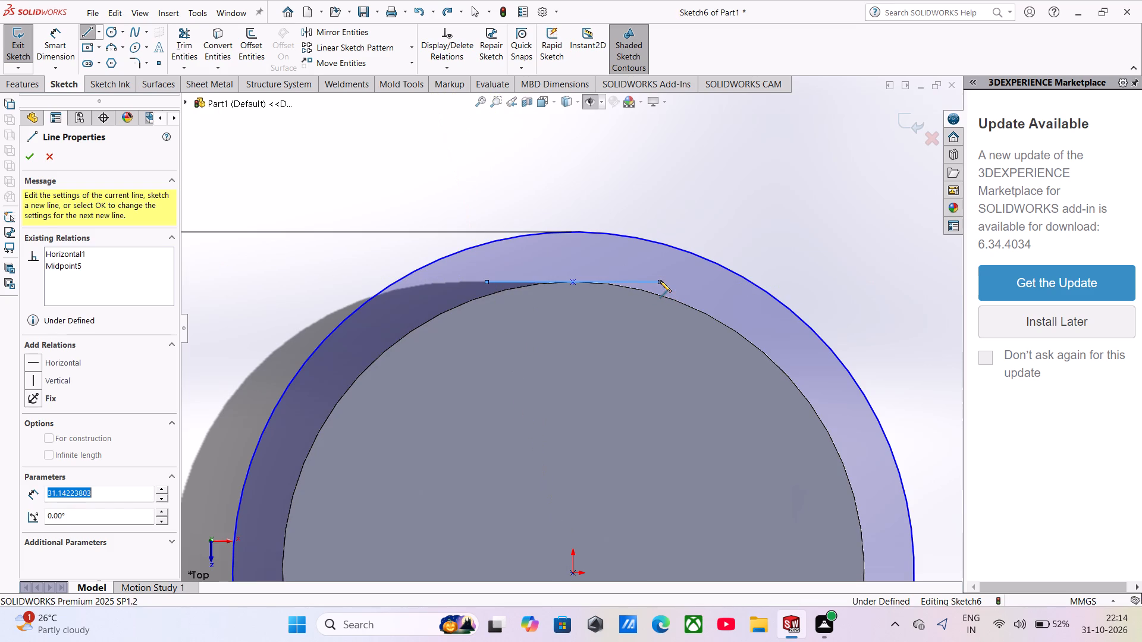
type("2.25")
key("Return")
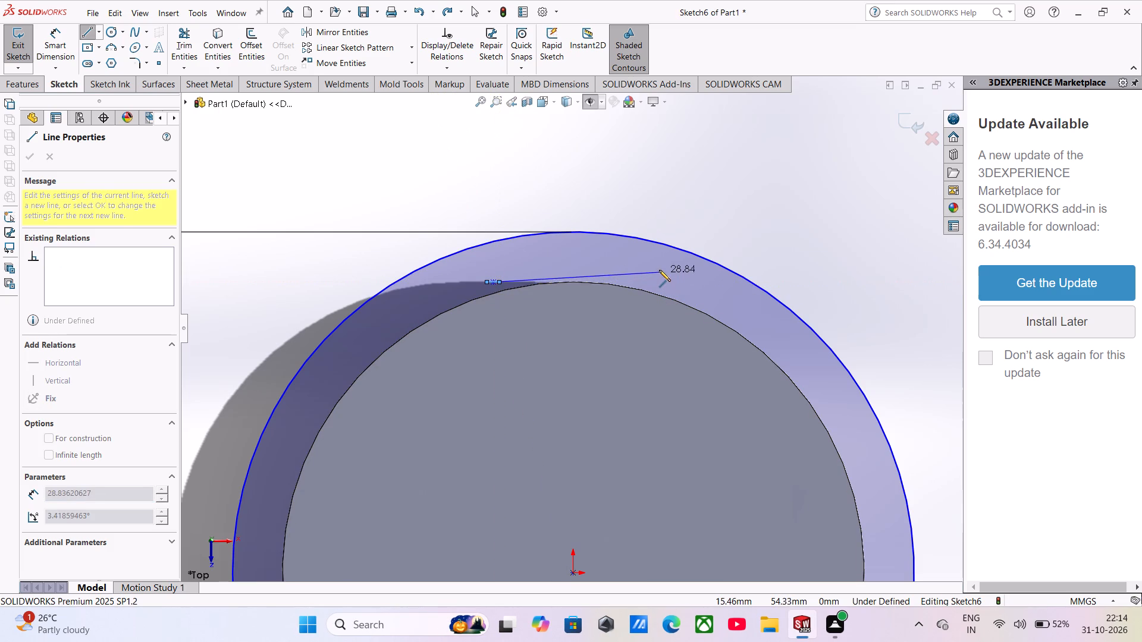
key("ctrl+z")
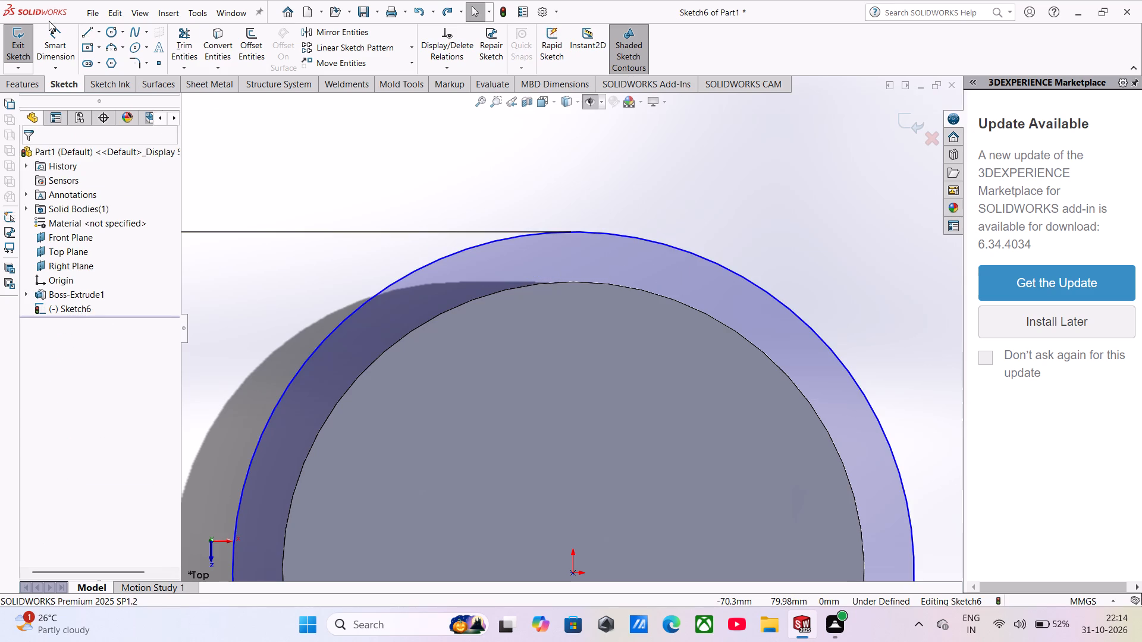
Draw a horizontal line from the disc's topmost point toward positive X and set its length to 2.25/2 (1.125 mm).
left_click(85, 31)
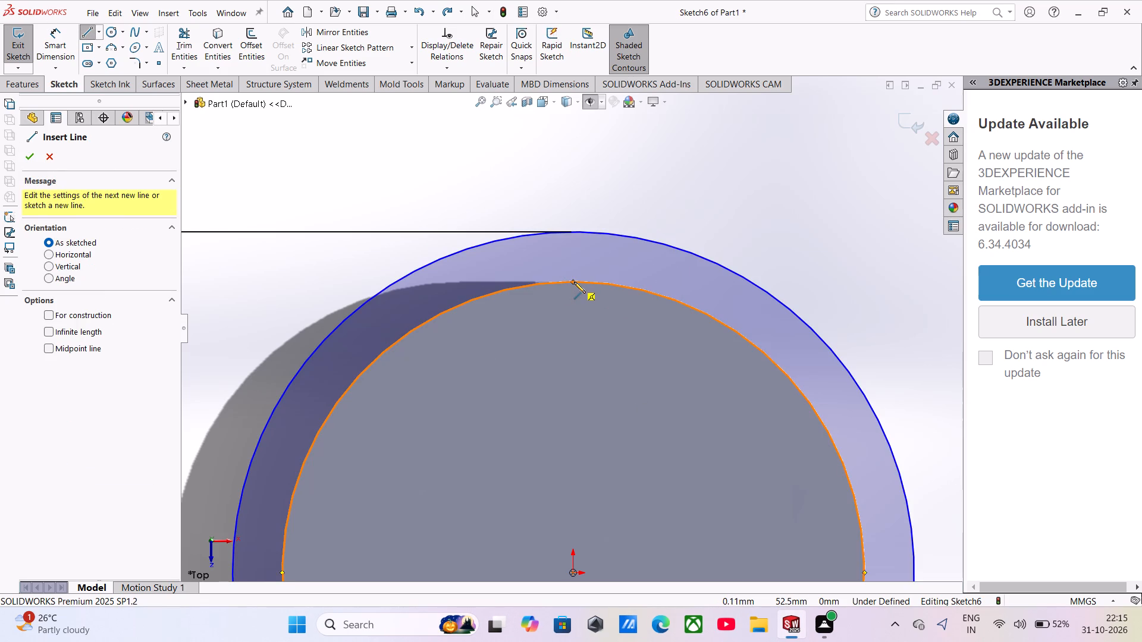
left_click(574, 282)
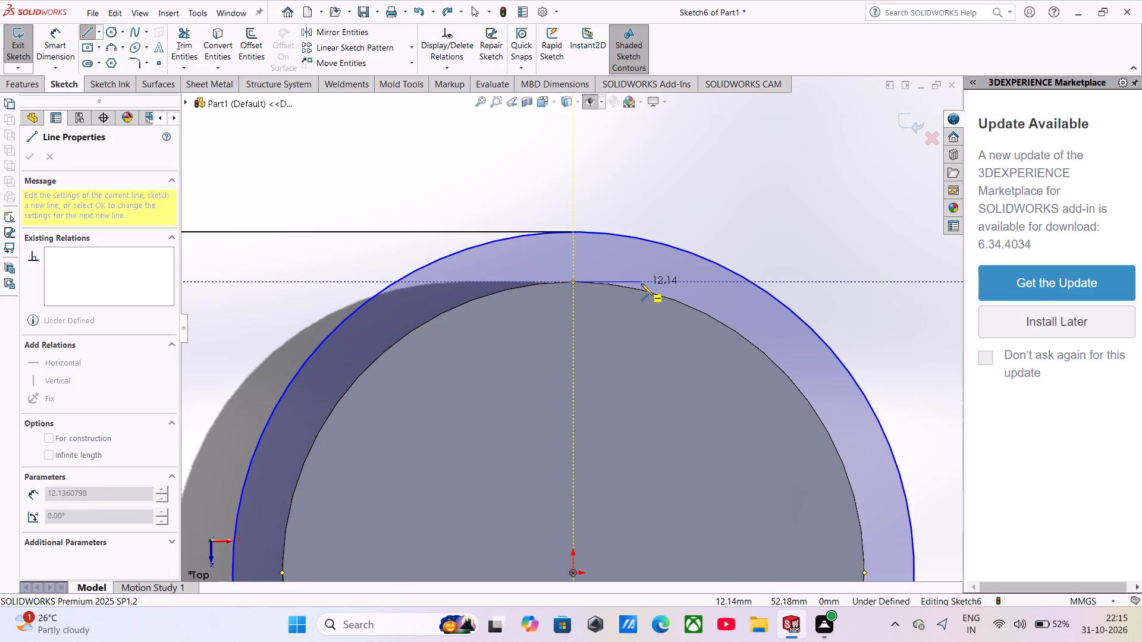
left_click(642, 284)
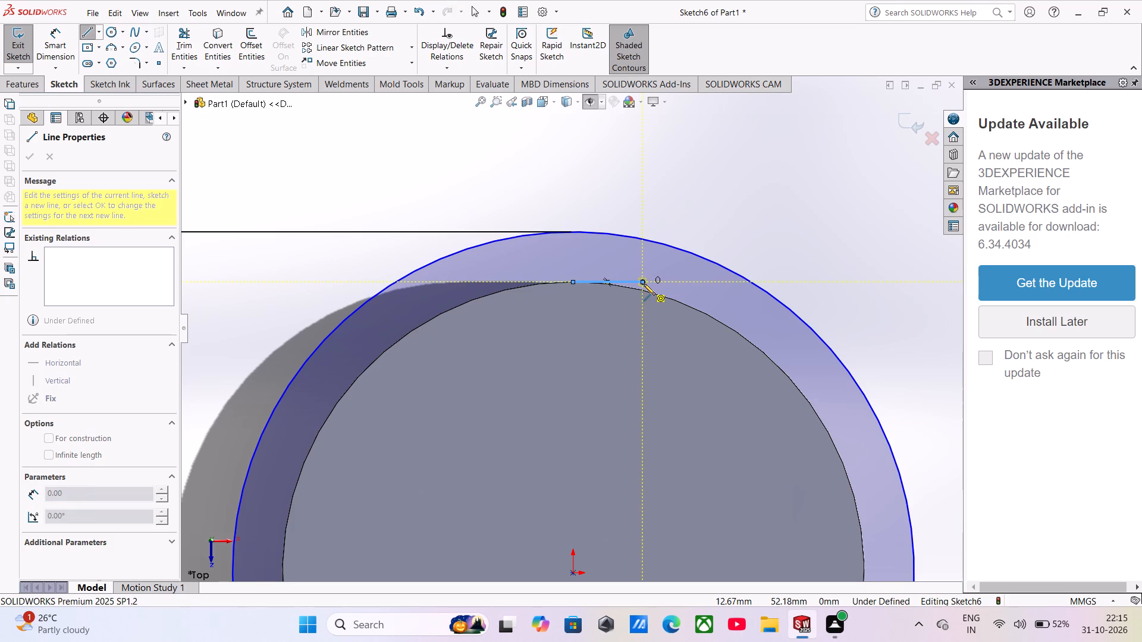
key("Escape")
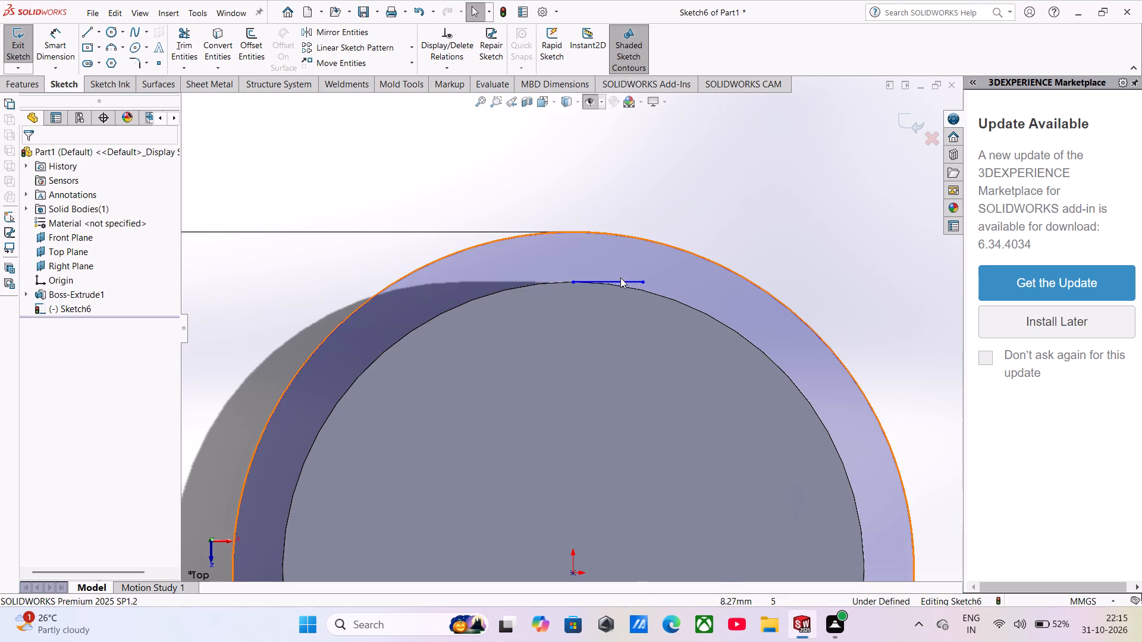
left_click(625, 282)
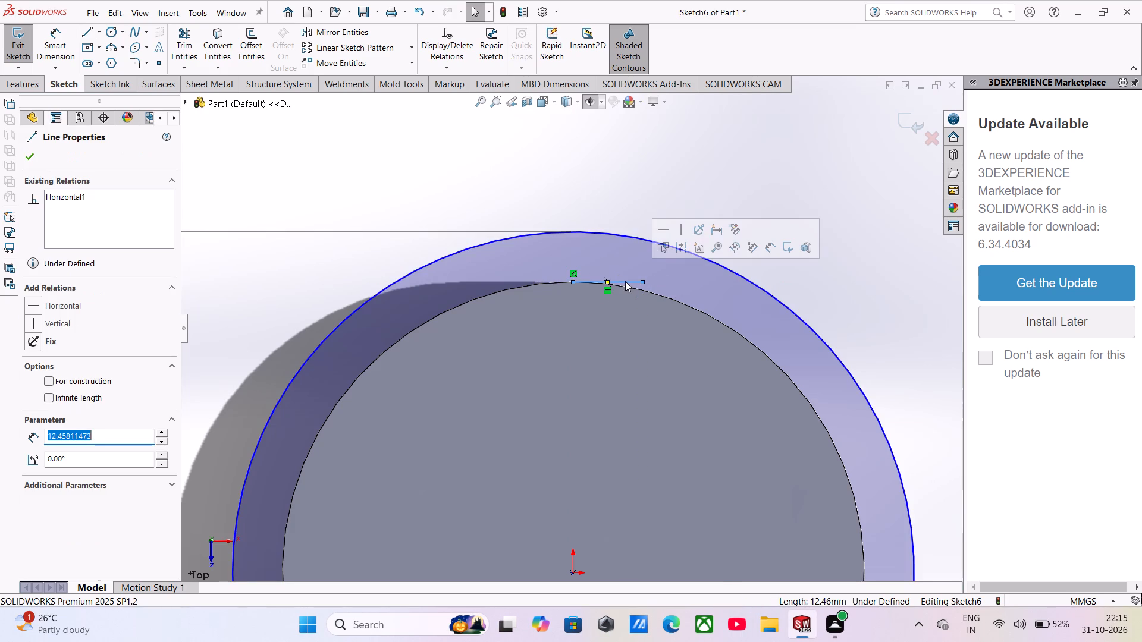
type("2.25/2")
key("Return")
Draw a vertical line about 73 mm long from the origin through the disc's topmost point and past the 123 mm circle.
scroll(548, 282, "down", 2)
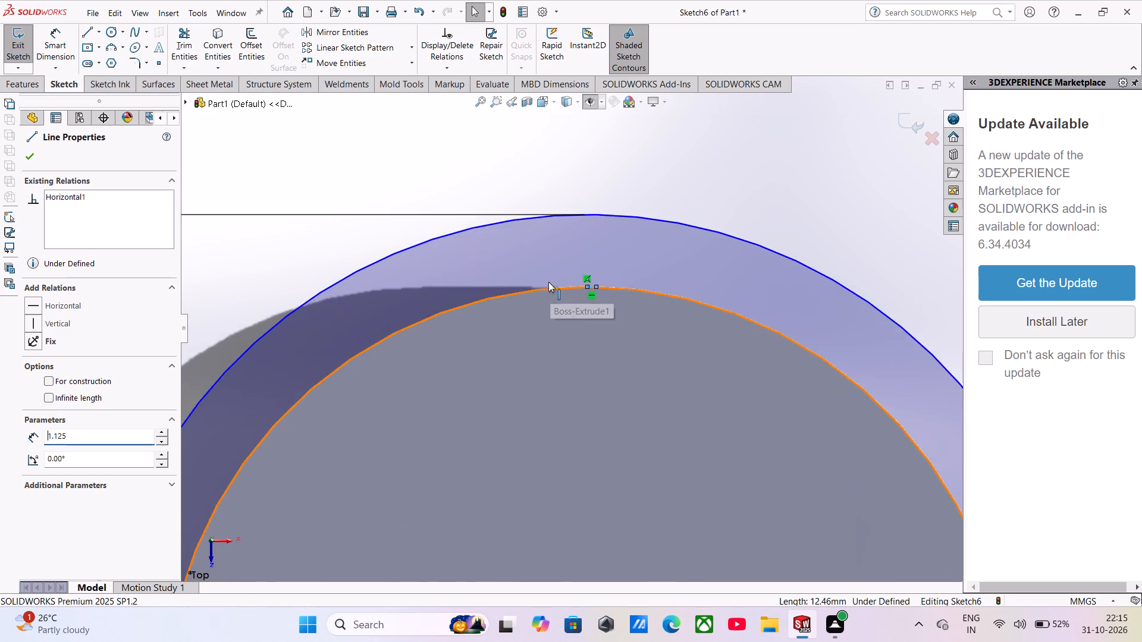
scroll(553, 278, "down", 4)
scroll(635, 317, "down", 2)
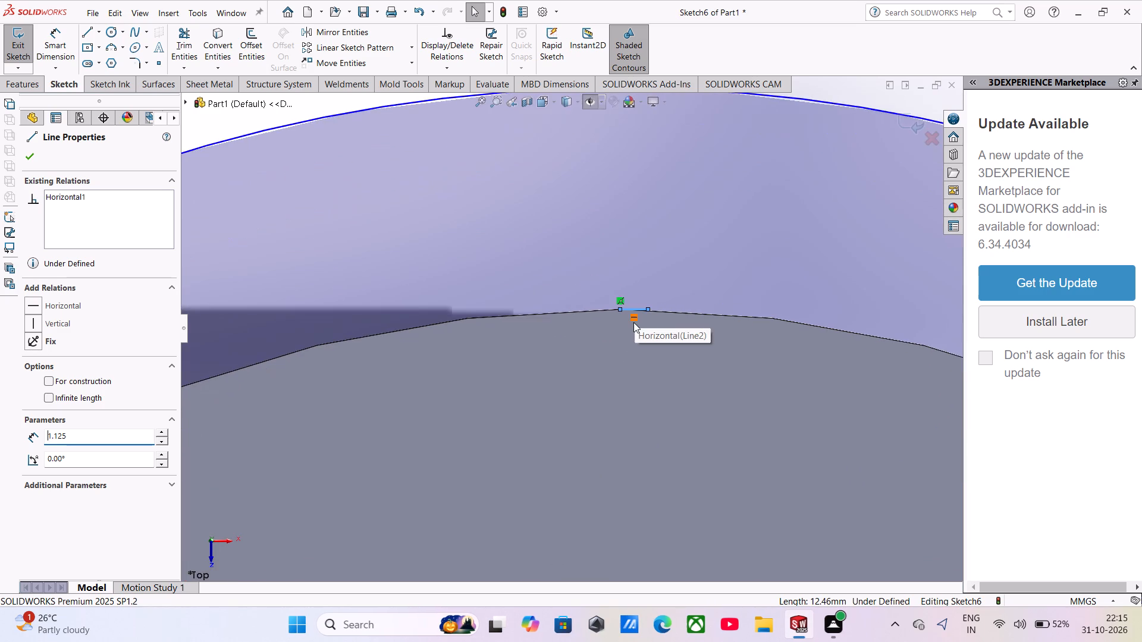
scroll(614, 360, "up", 9)
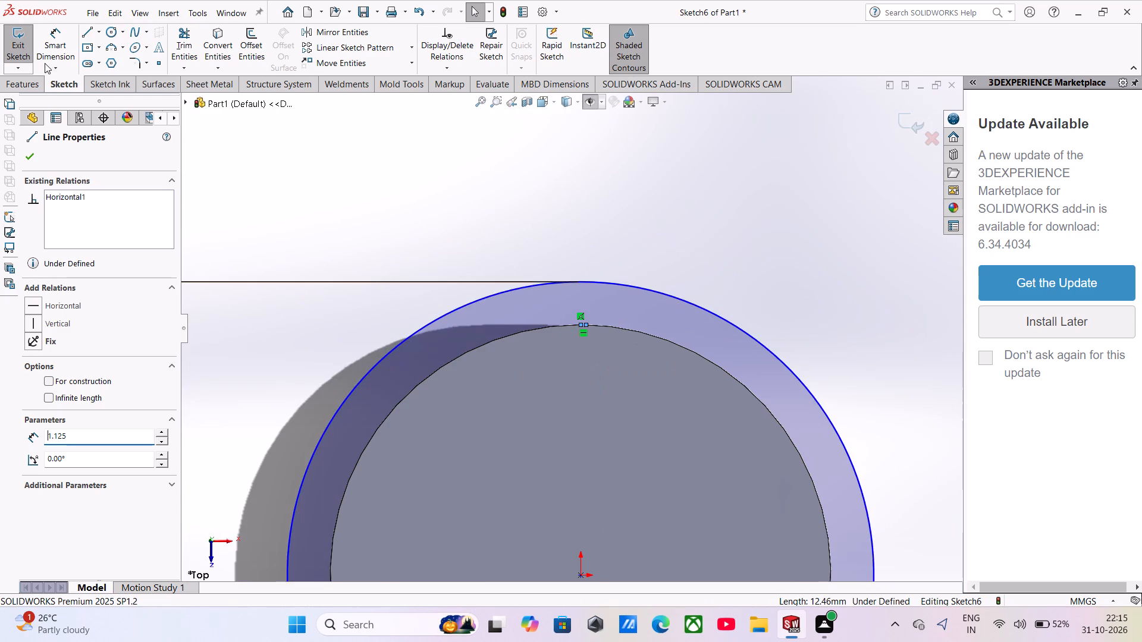
left_click(79, 34)
left_click(83, 33)
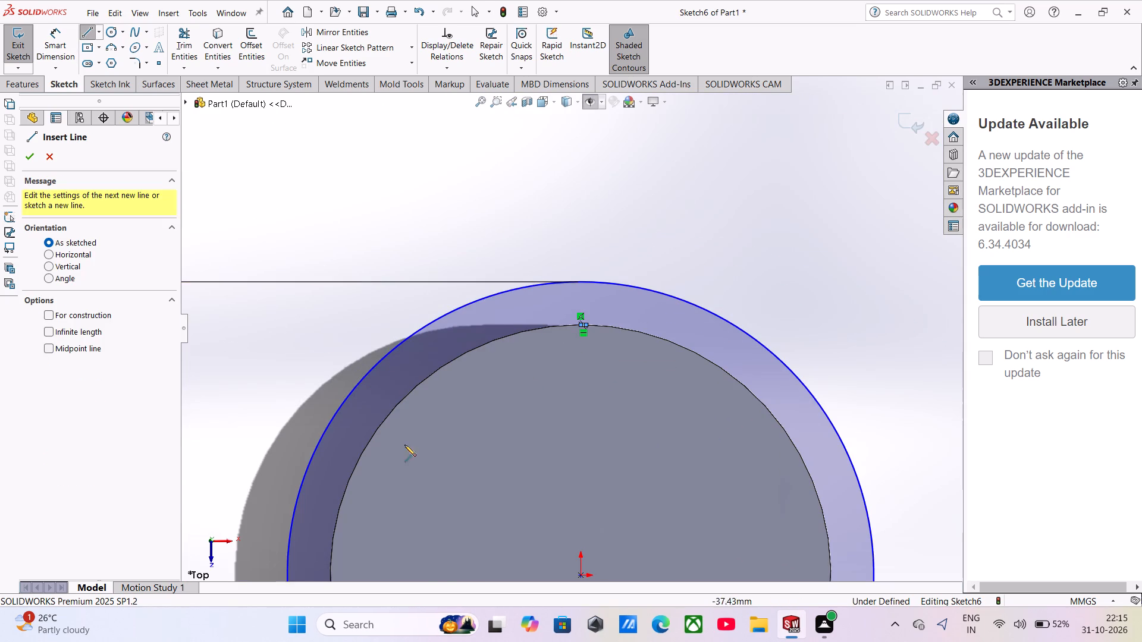
scroll(409, 449, "up", 3)
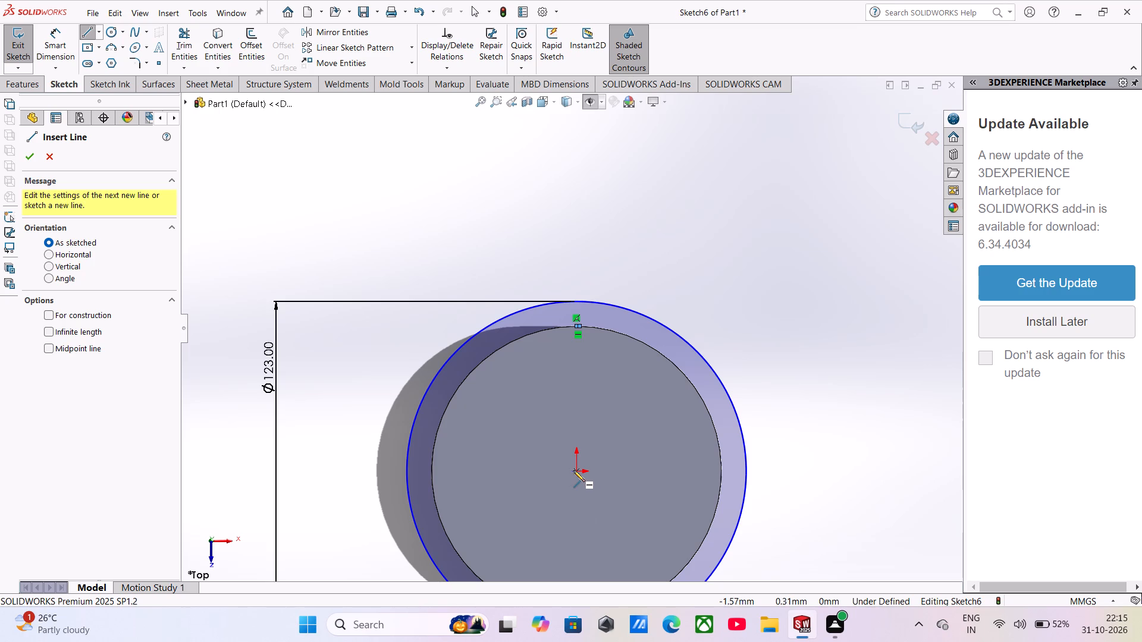
left_click(573, 471)
scroll(554, 281, "down", 7)
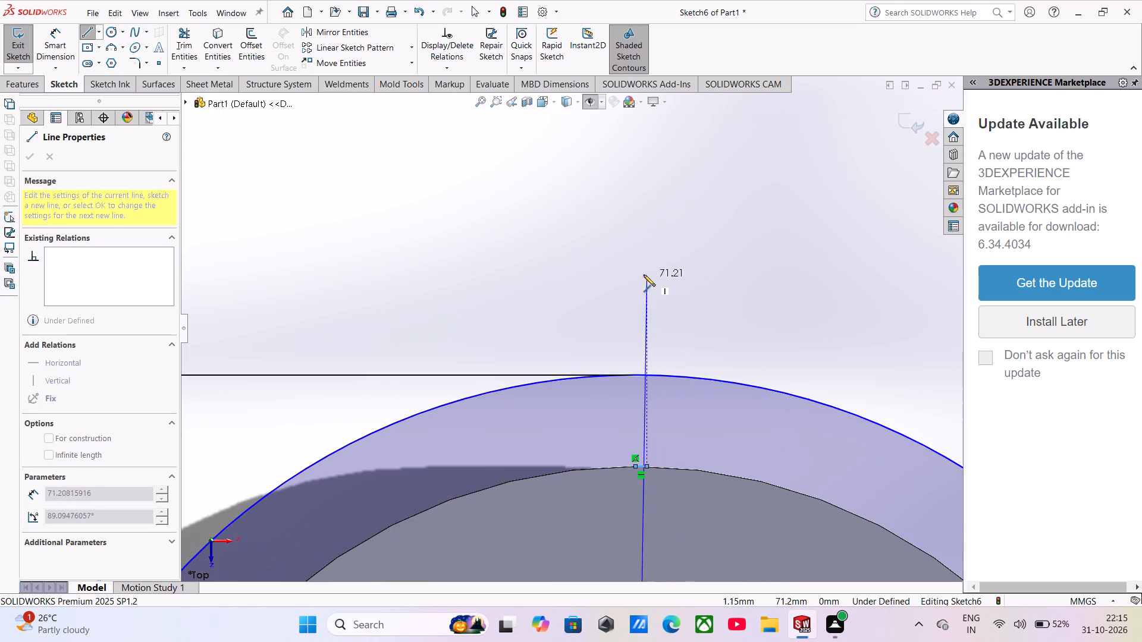
left_click(633, 259)
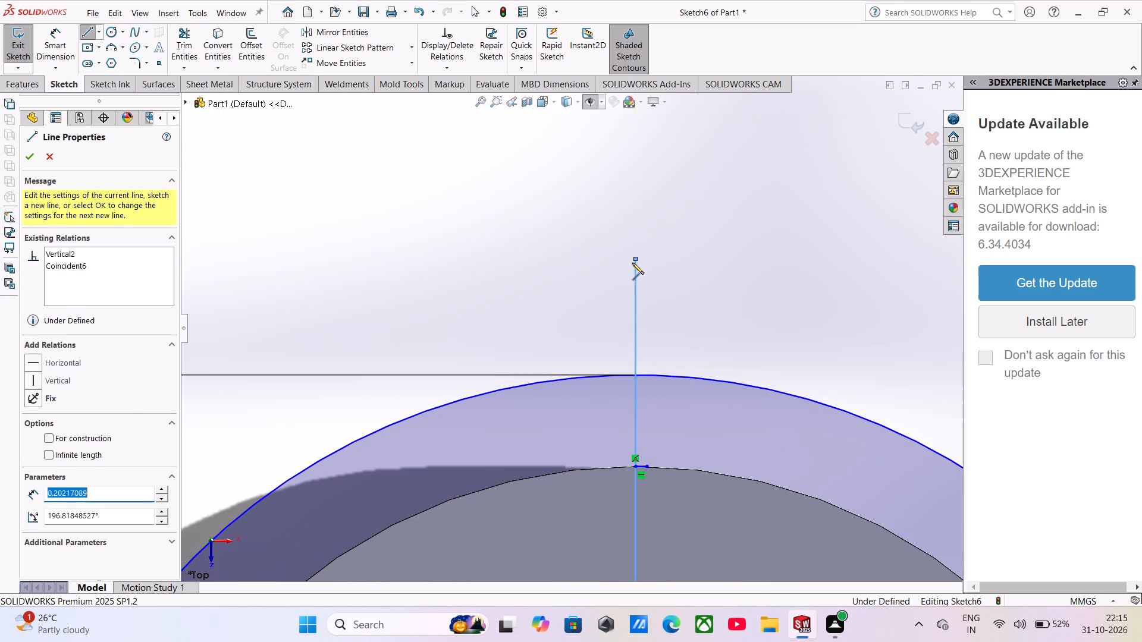
Mirror the short horizontal root line about the vertical line from the origin, keeping the original.
left_click(309, 30)
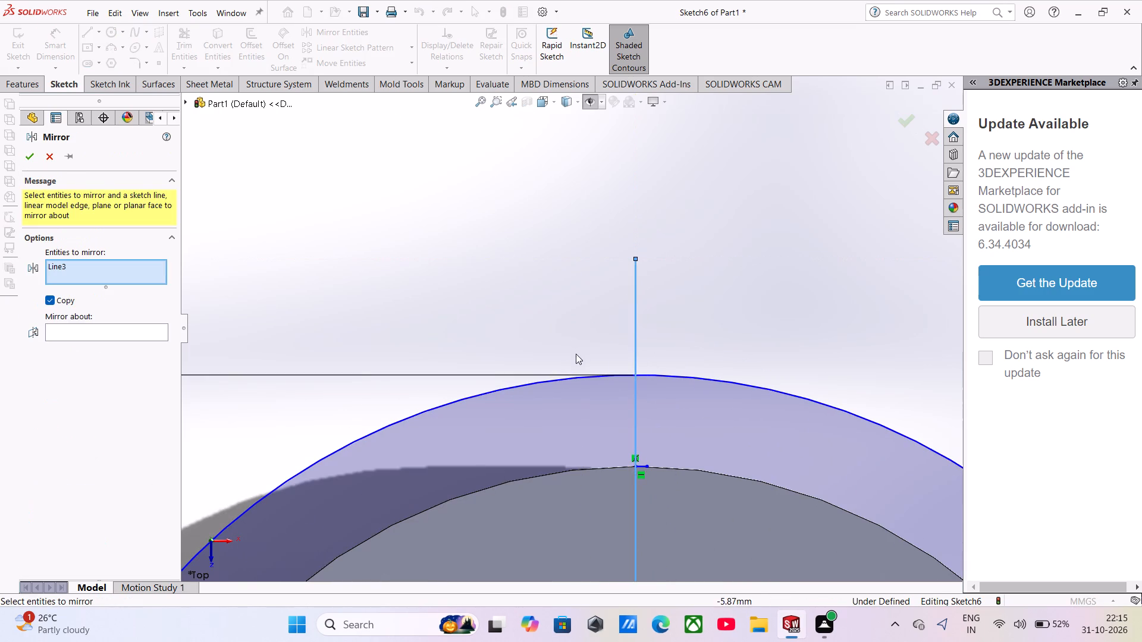
scroll(630, 473, "down", 3)
left_click(652, 436)
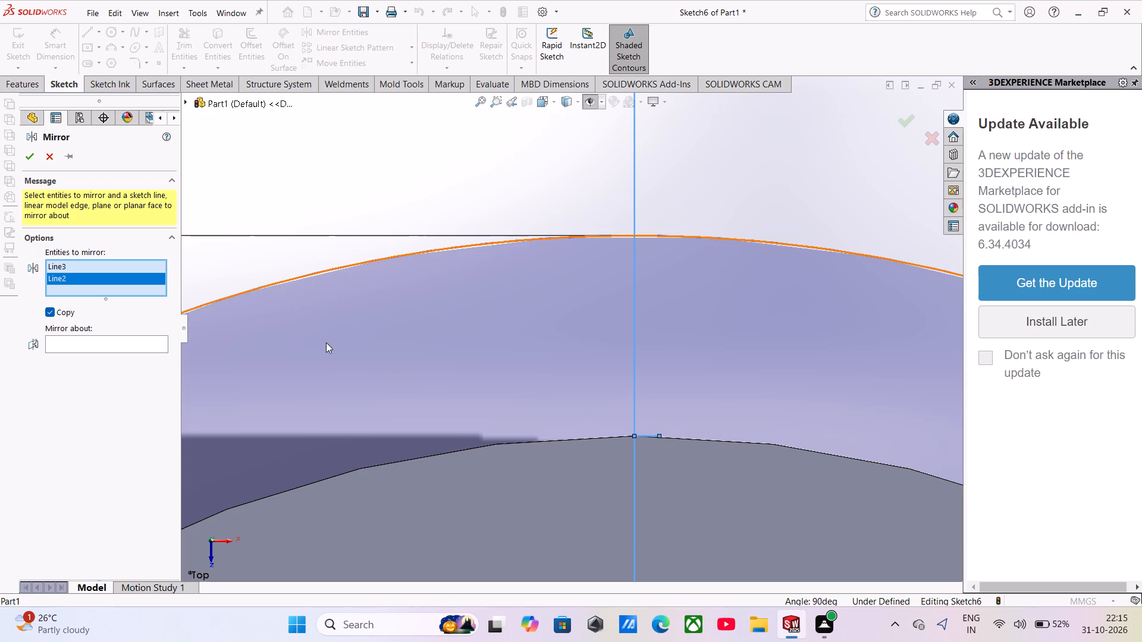
left_click(121, 338)
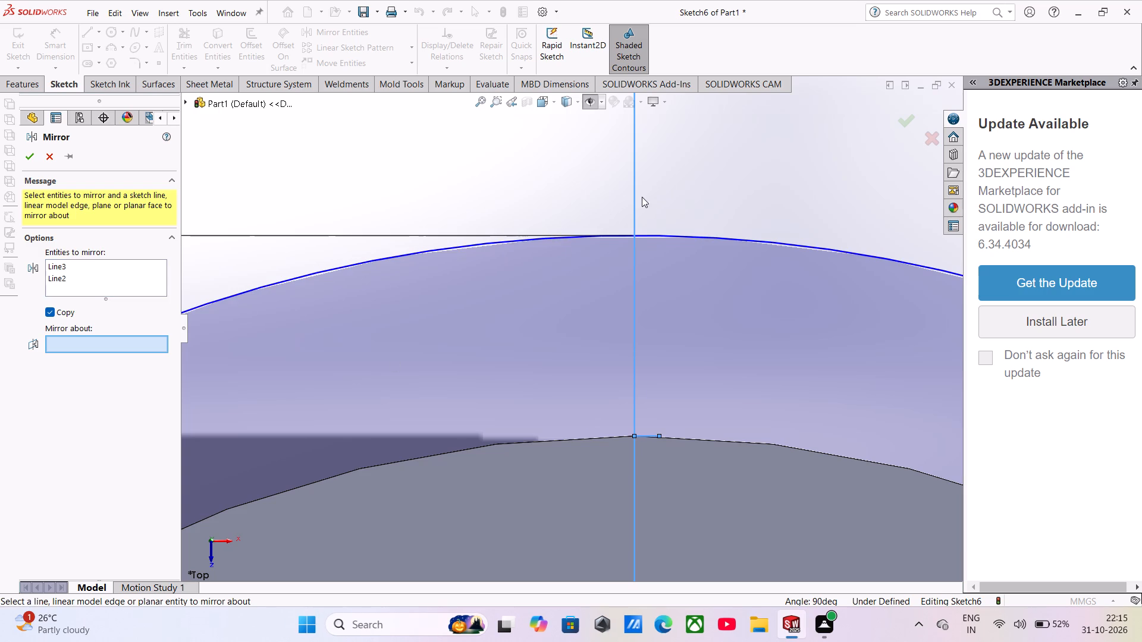
left_click(636, 200)
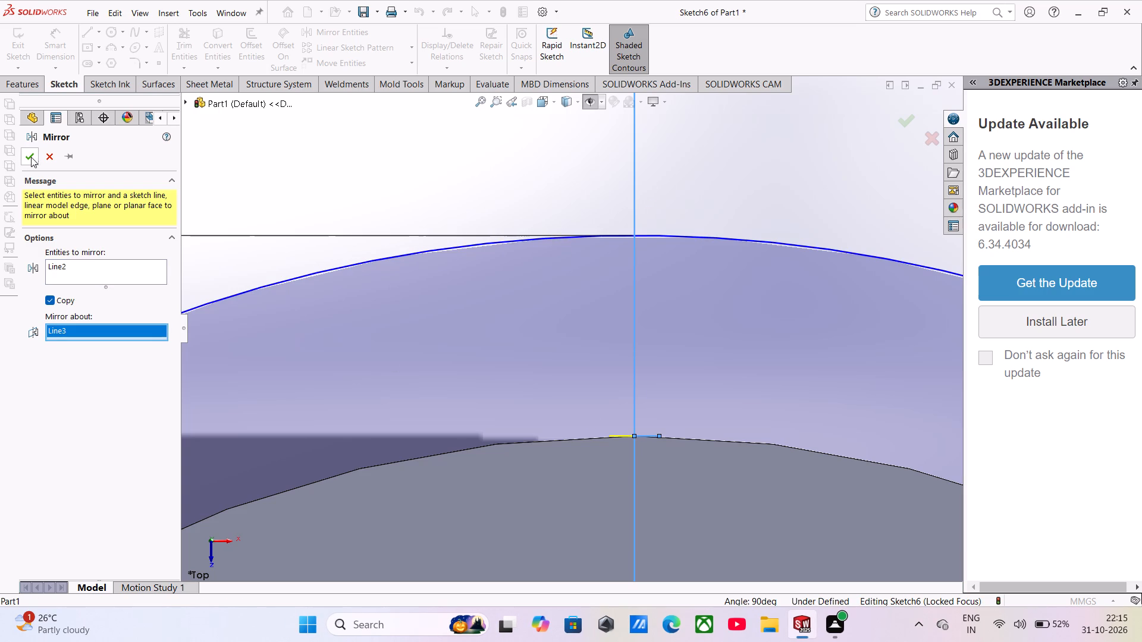
left_click(34, 158)
Delete the long vertical line used as the mirror axis.
scroll(601, 344, "up", 2)
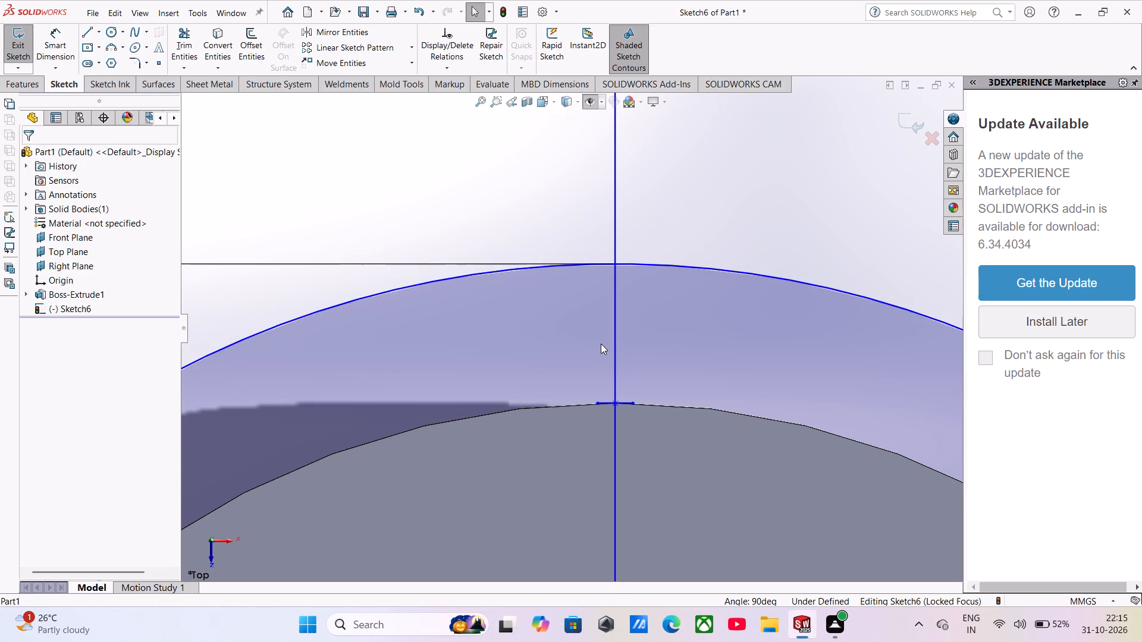
left_click(616, 239)
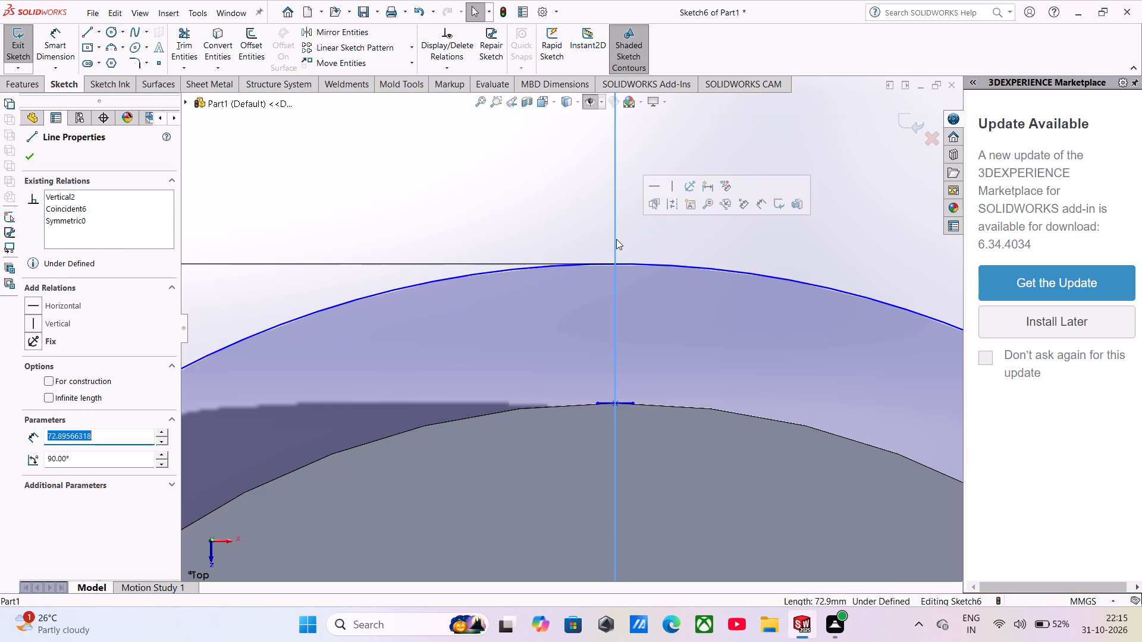
key("Delete")
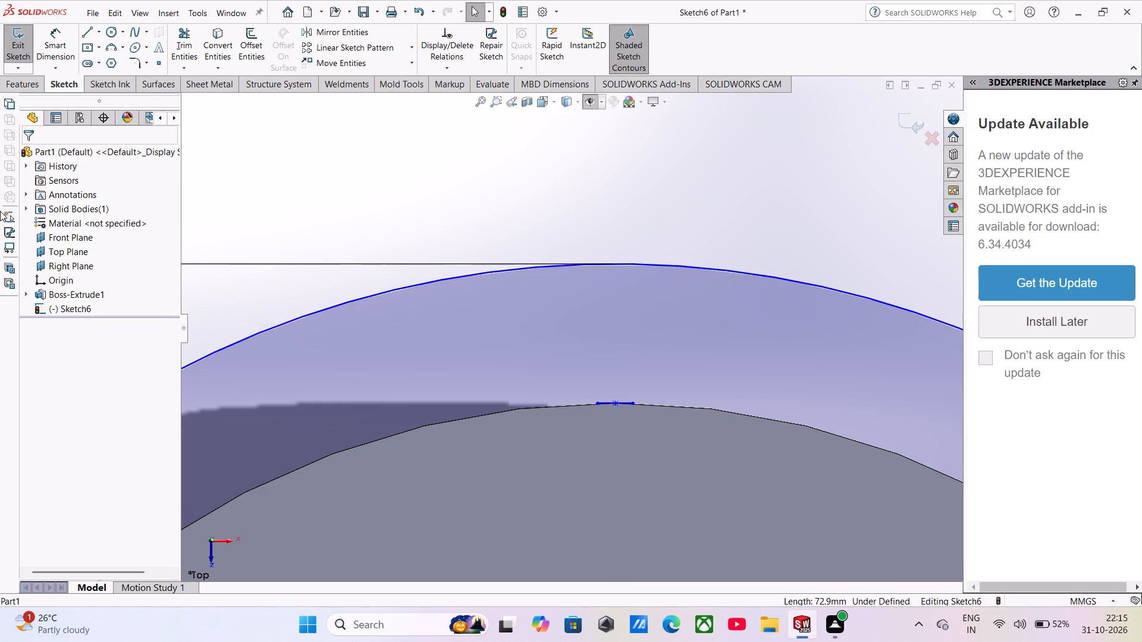
Draw a vertical line from the root line's centre point toward the outer circle and dimension its length to 6.35 mm.
left_click(82, 30)
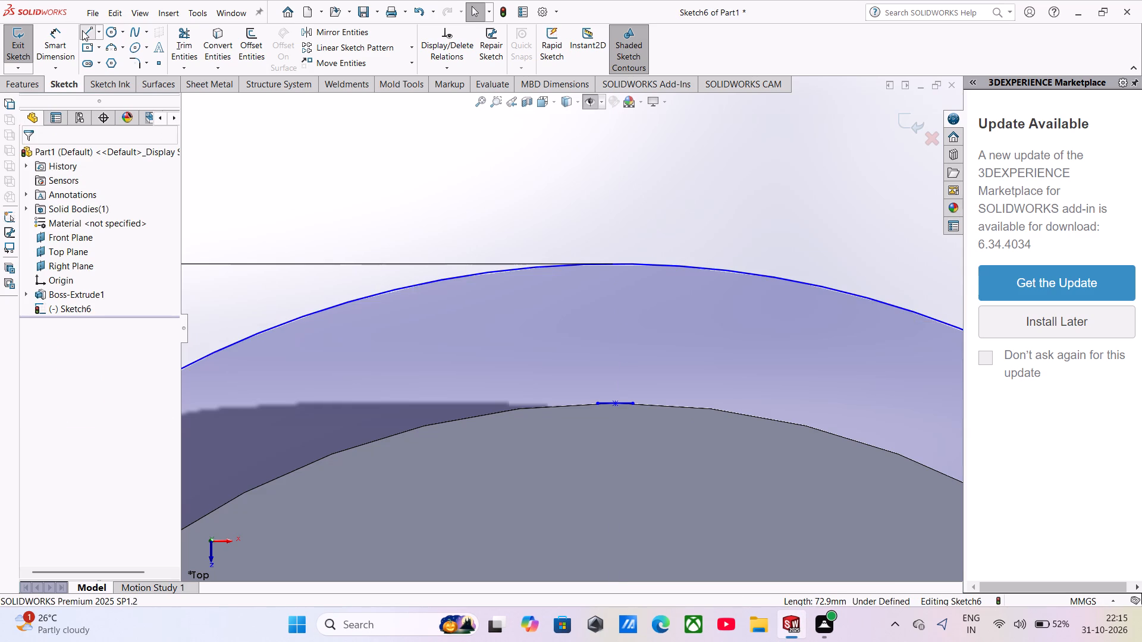
left_click(616, 403)
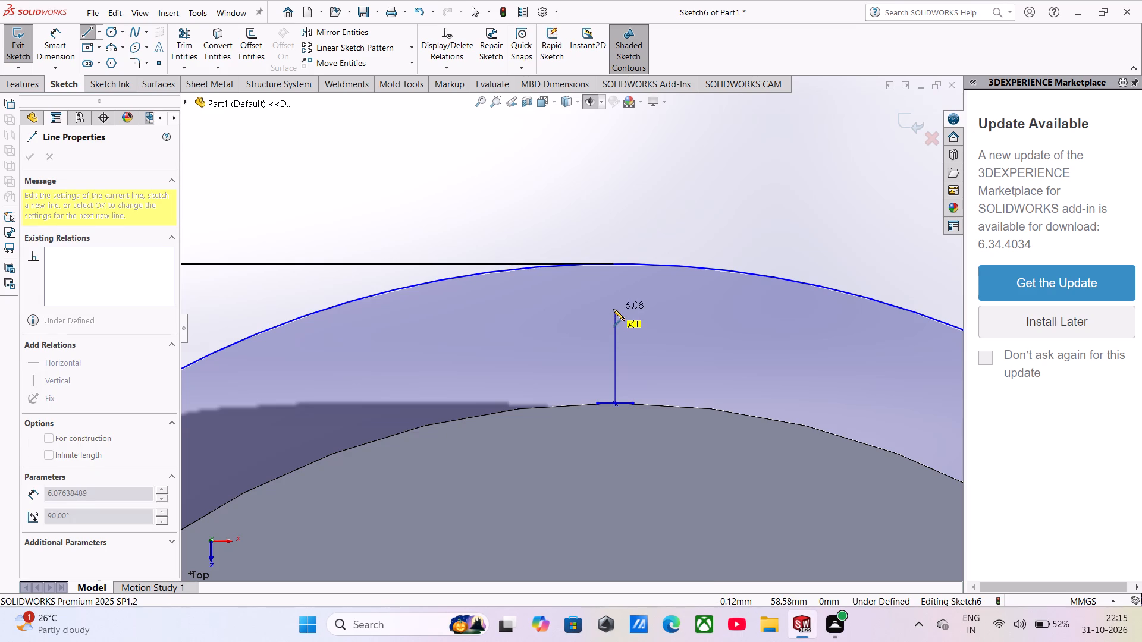
left_click(613, 309)
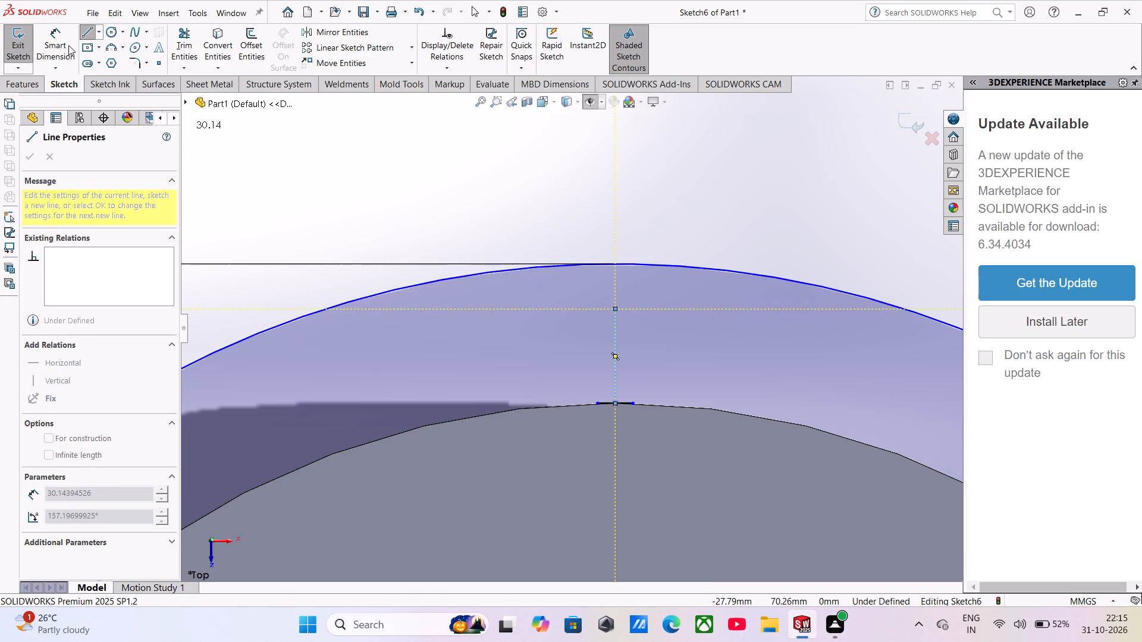
left_click(67, 45)
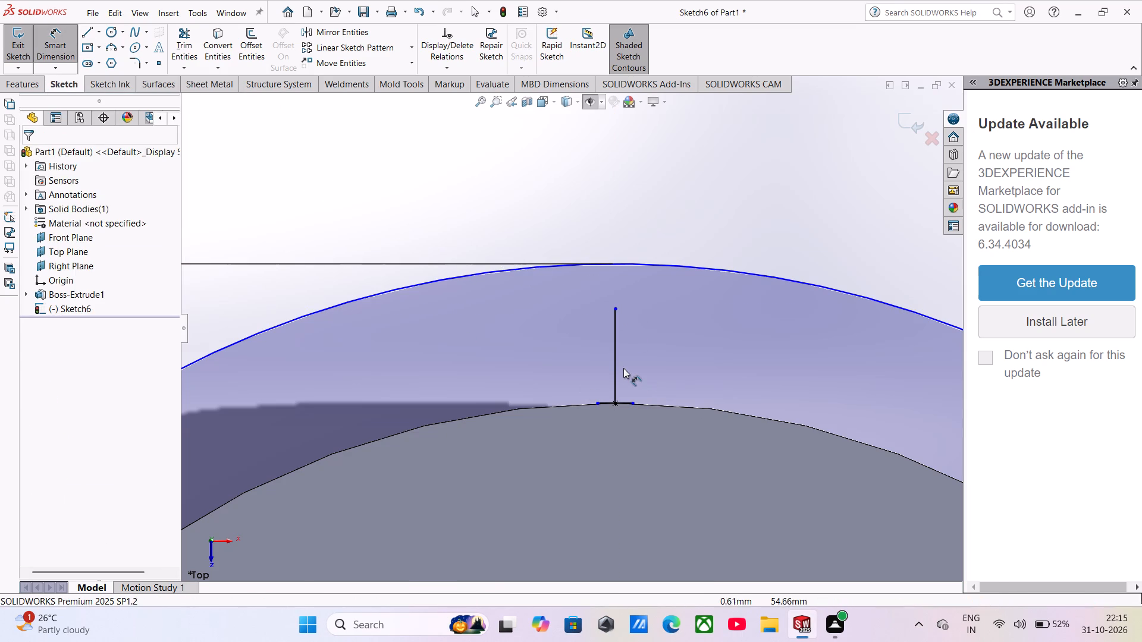
left_click(619, 364)
left_click(667, 355)
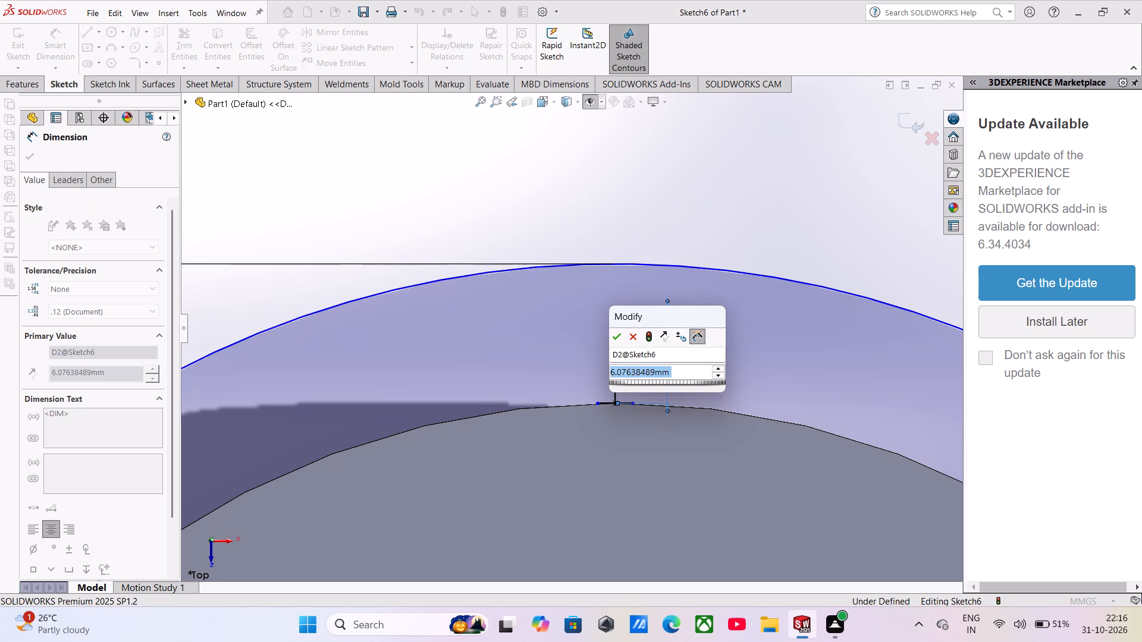
type("6.35")
key("Return")
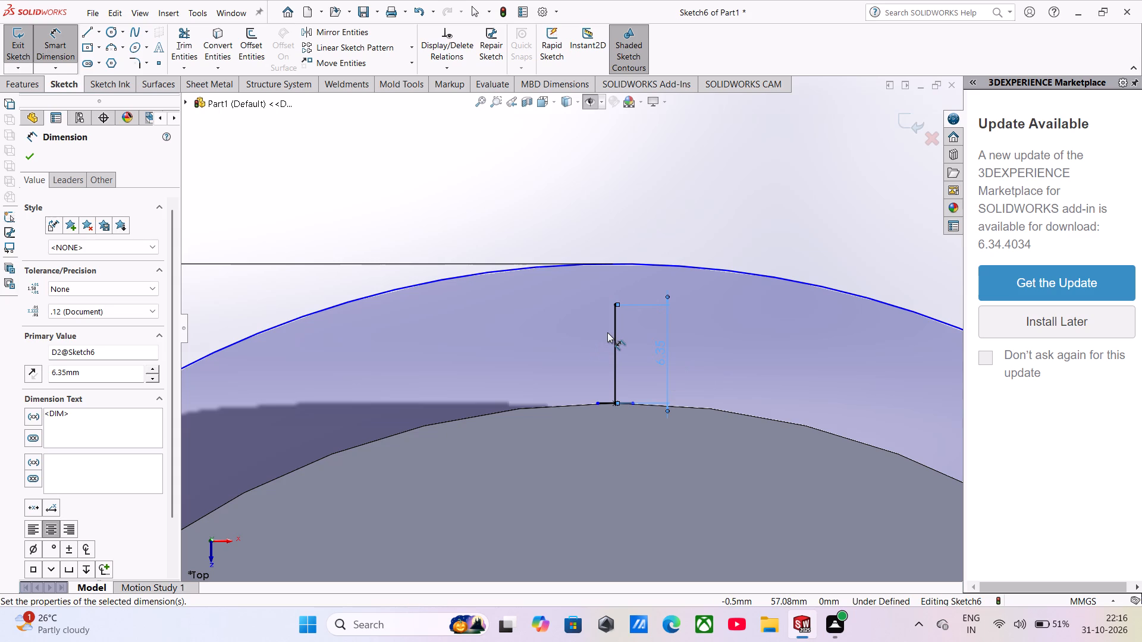
Draw a horizontal midpoint line centred on the outer end of the 6.35 mm line and set its length to 8.90 mm.
left_click(101, 30)
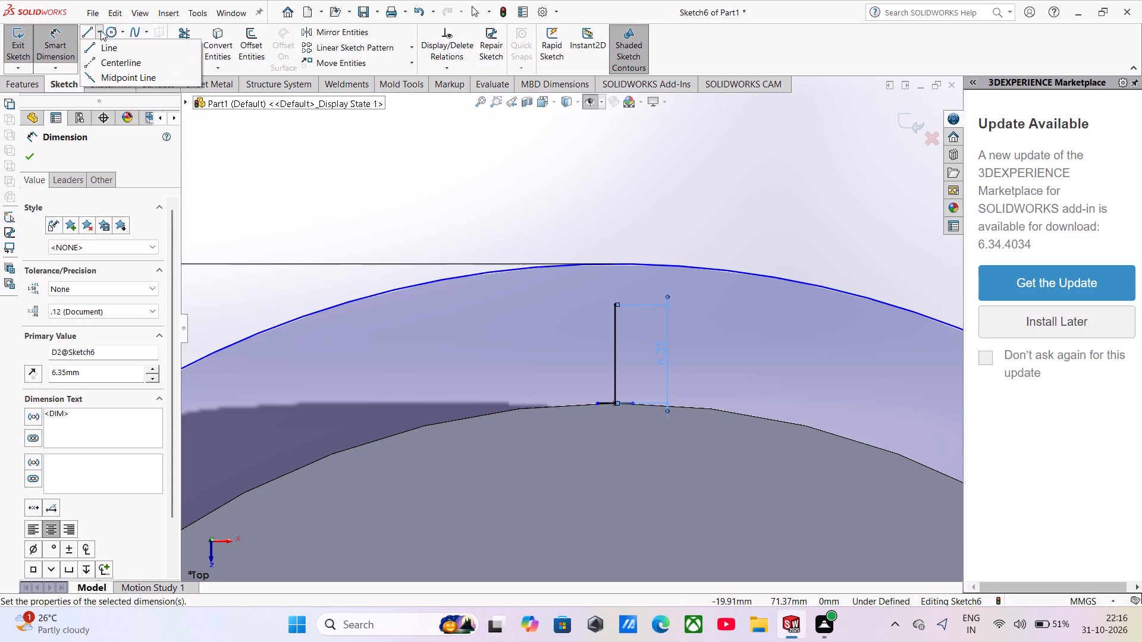
left_click(111, 83)
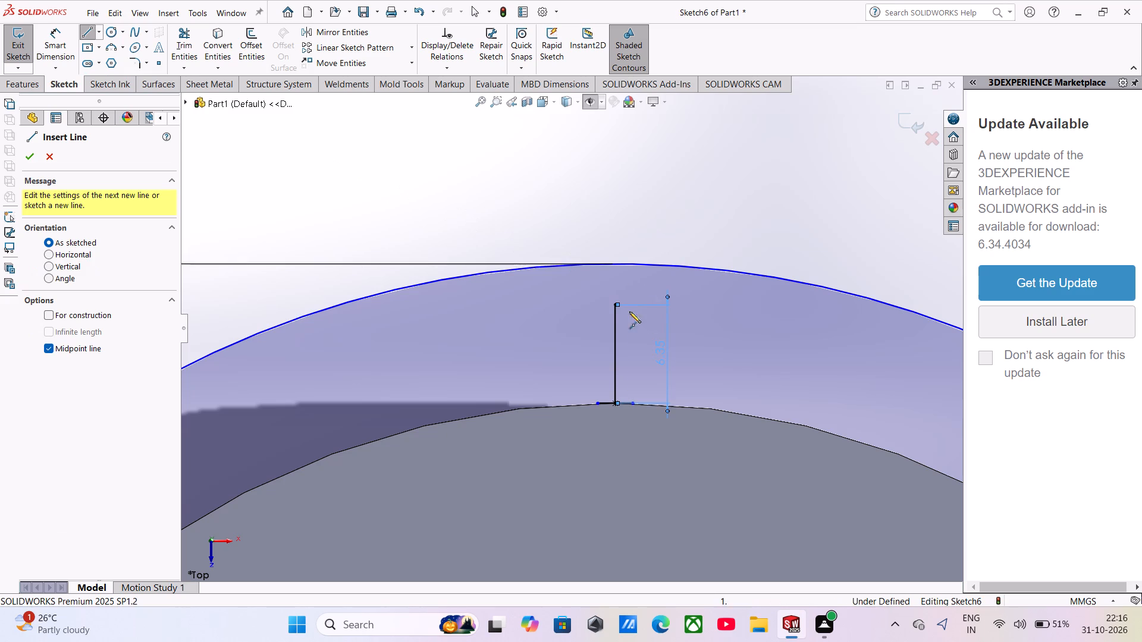
left_click(616, 306)
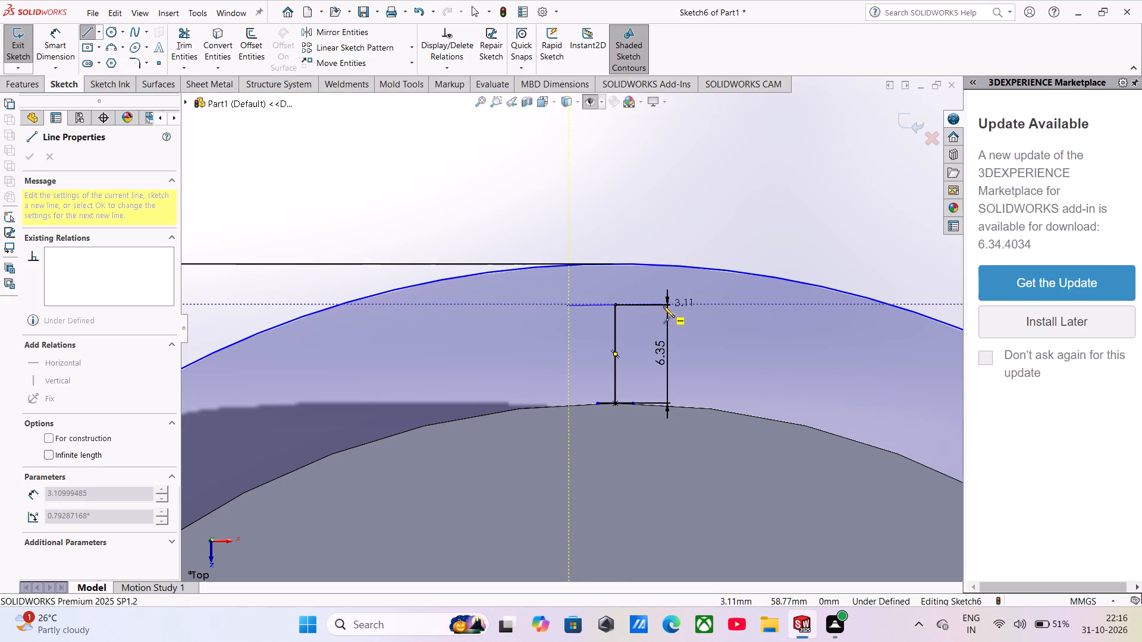
left_click(663, 306)
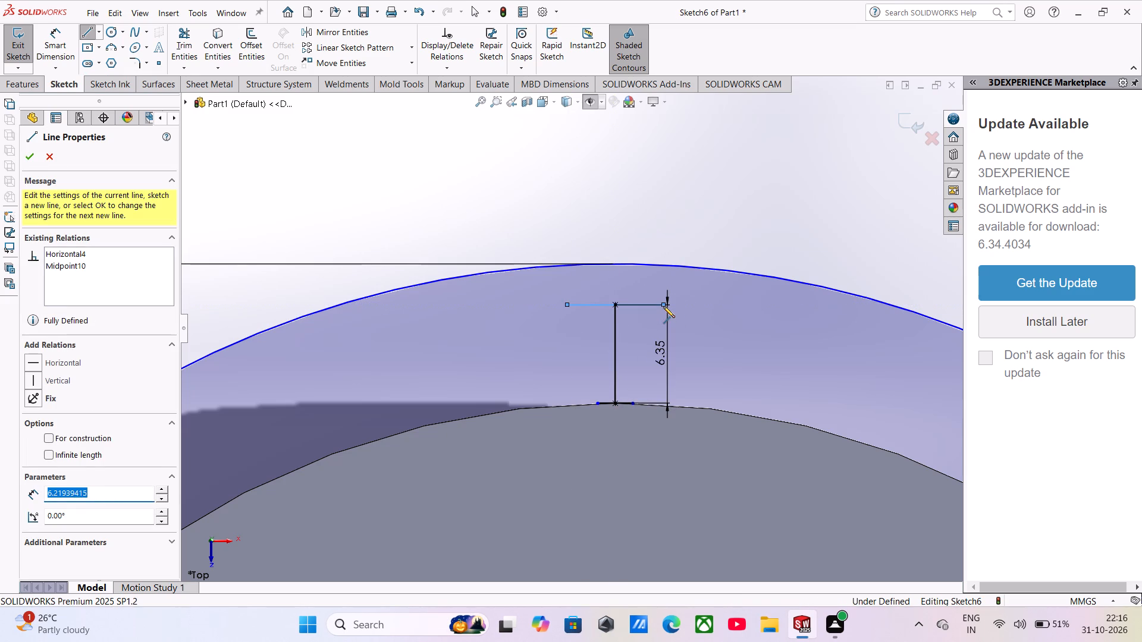
type("8.90")
key("Return")
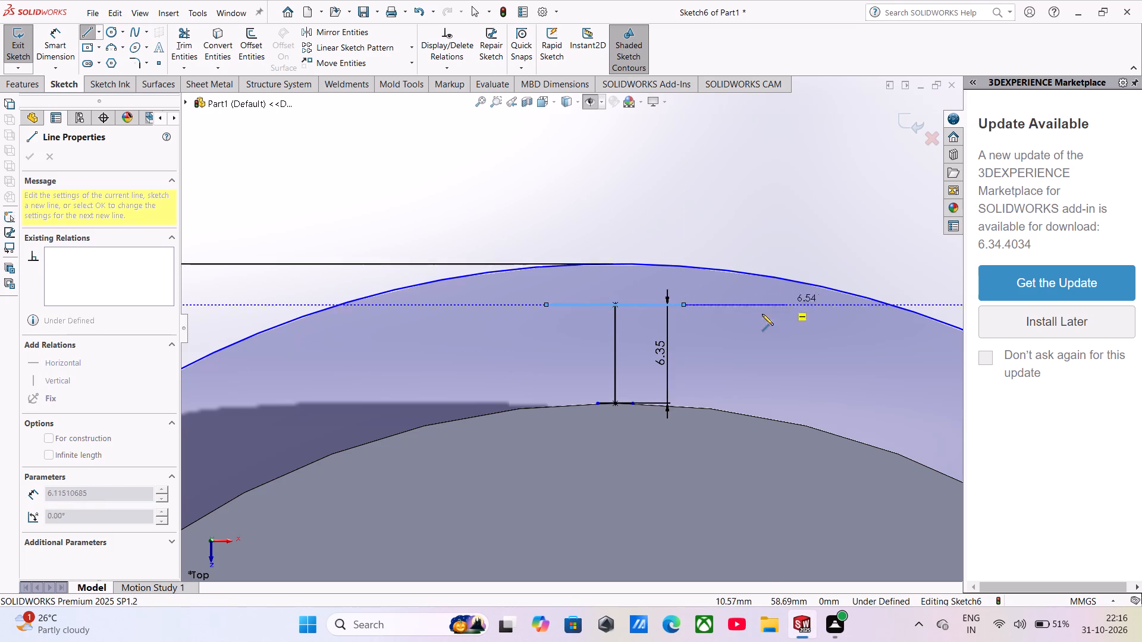
key("Escape")
Convert the 8.90 mm horizontal line to construction geometry.
scroll(592, 316, "down", 2)
right_click(589, 300)
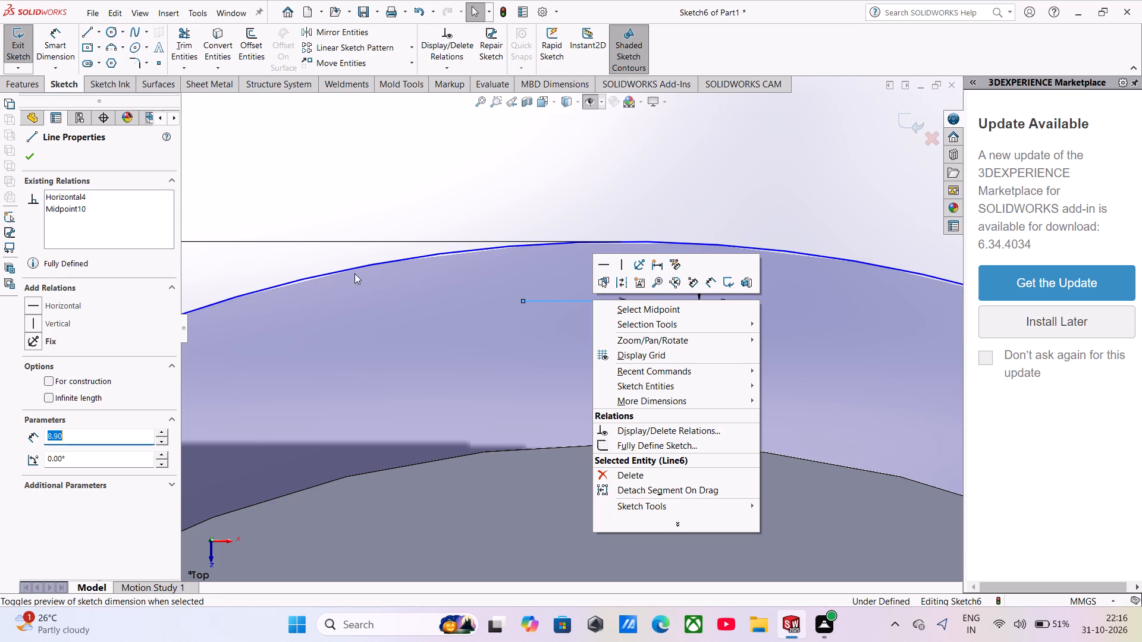
left_click(618, 284)
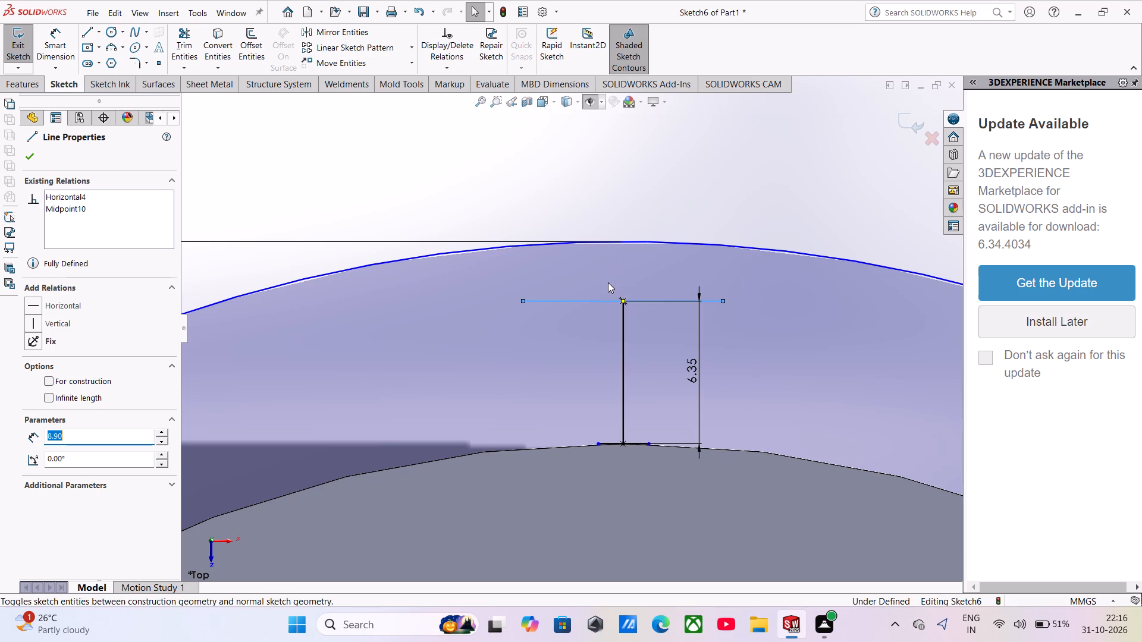
left_click(608, 282)
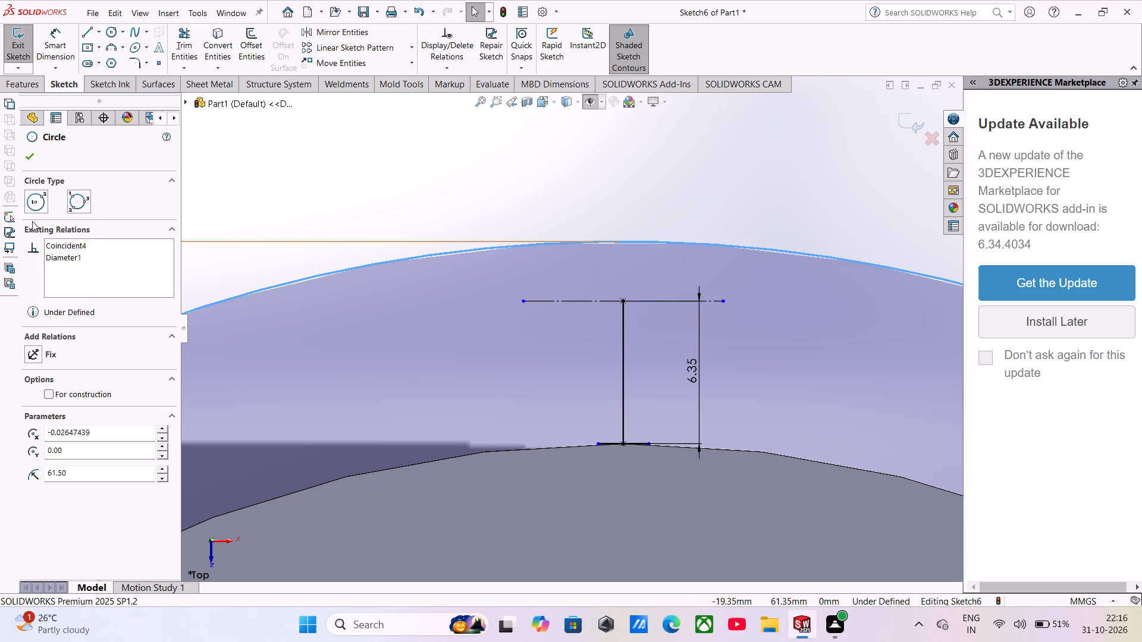
Draw a horizontal line outward from the positive-X end of the 8.90 mm construction line and set its length to 0.5 mm.
left_click(86, 39)
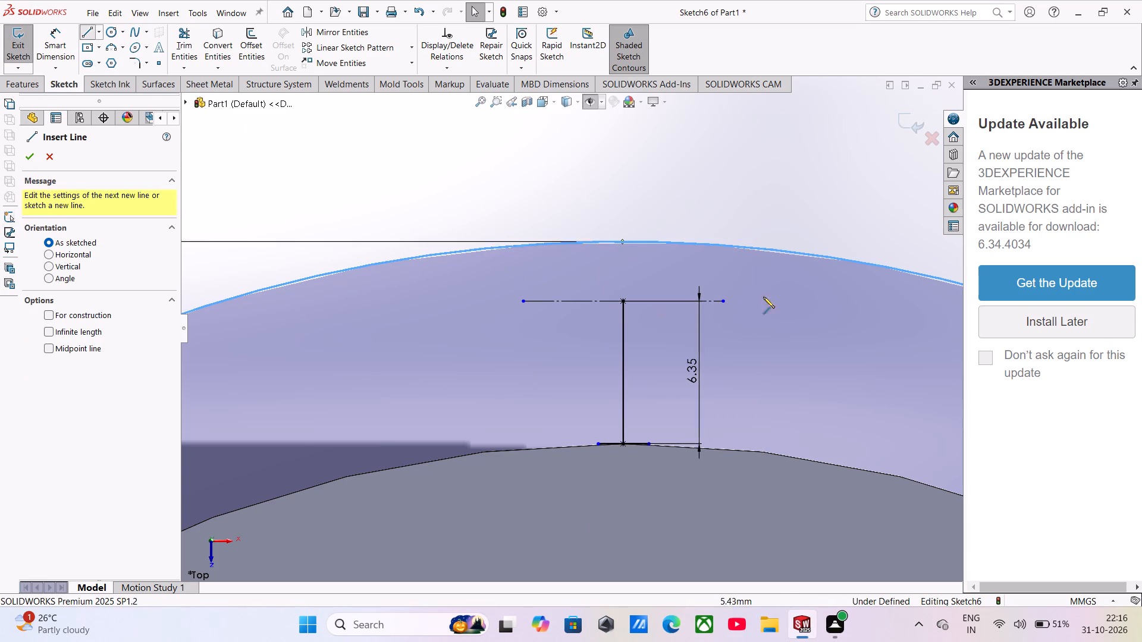
left_click(723, 301)
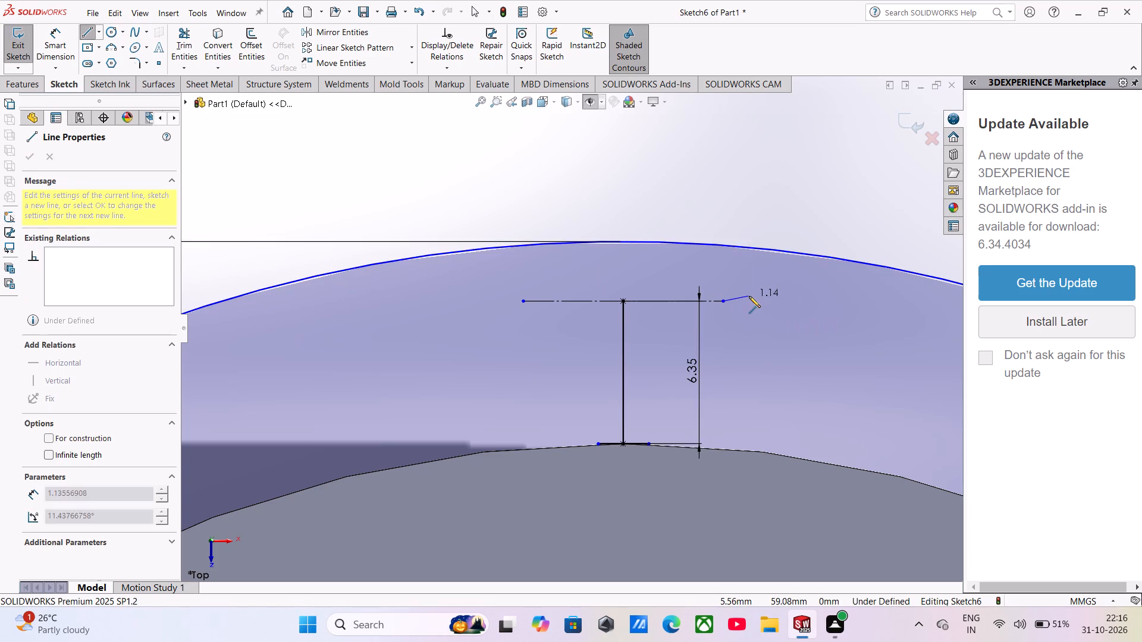
left_click(753, 300)
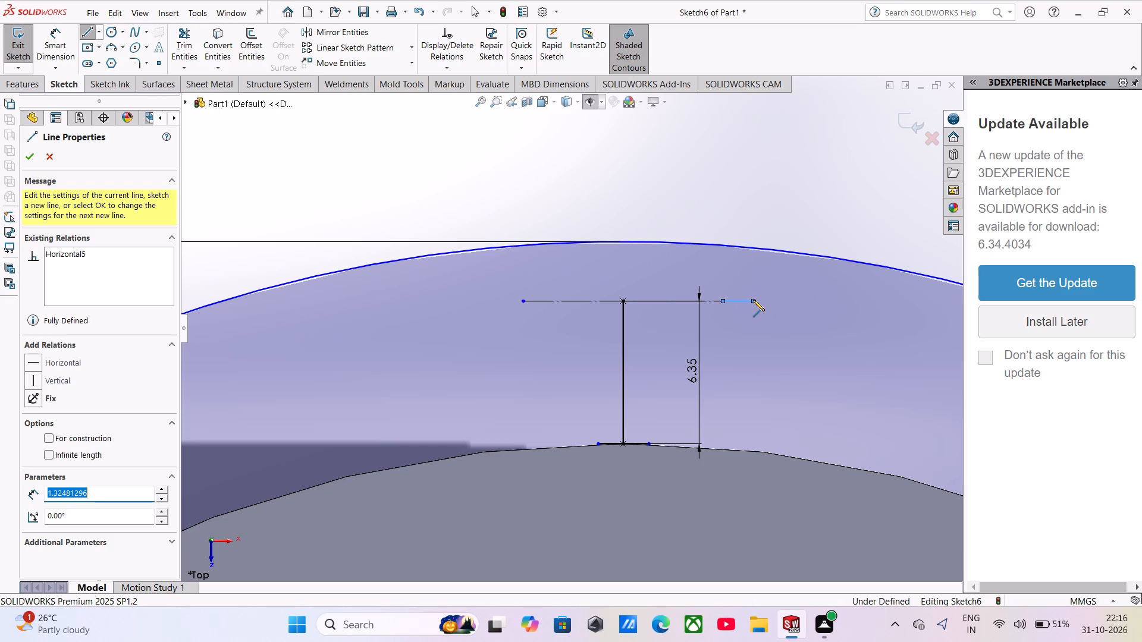
type("0.5")
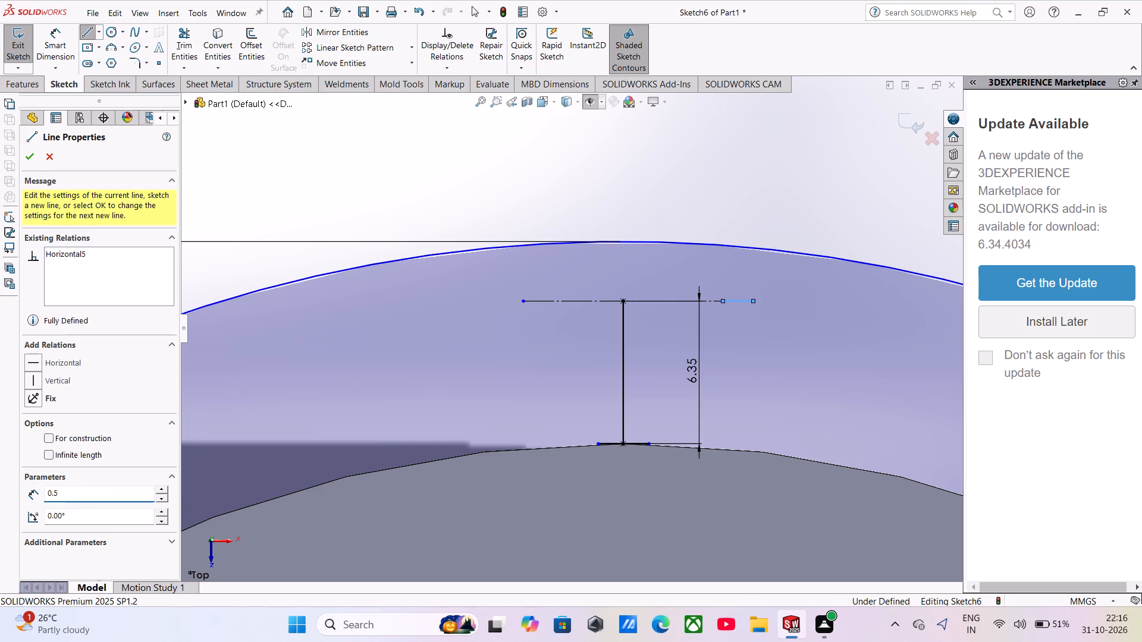
key("Return")
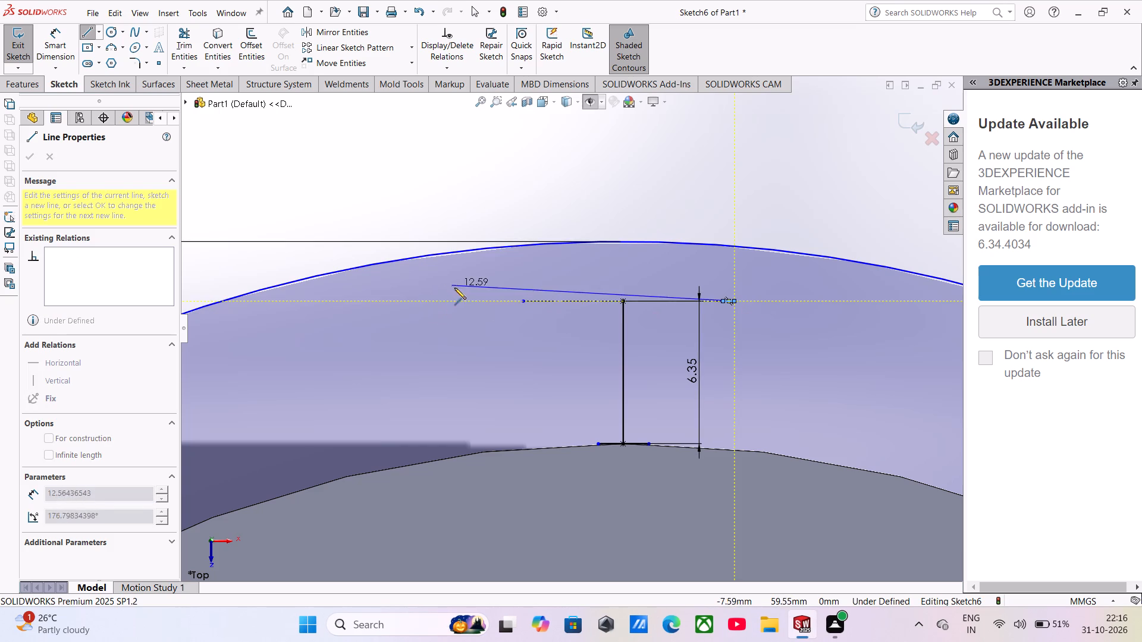
scroll(489, 299, "down", 2)
key("Escape")
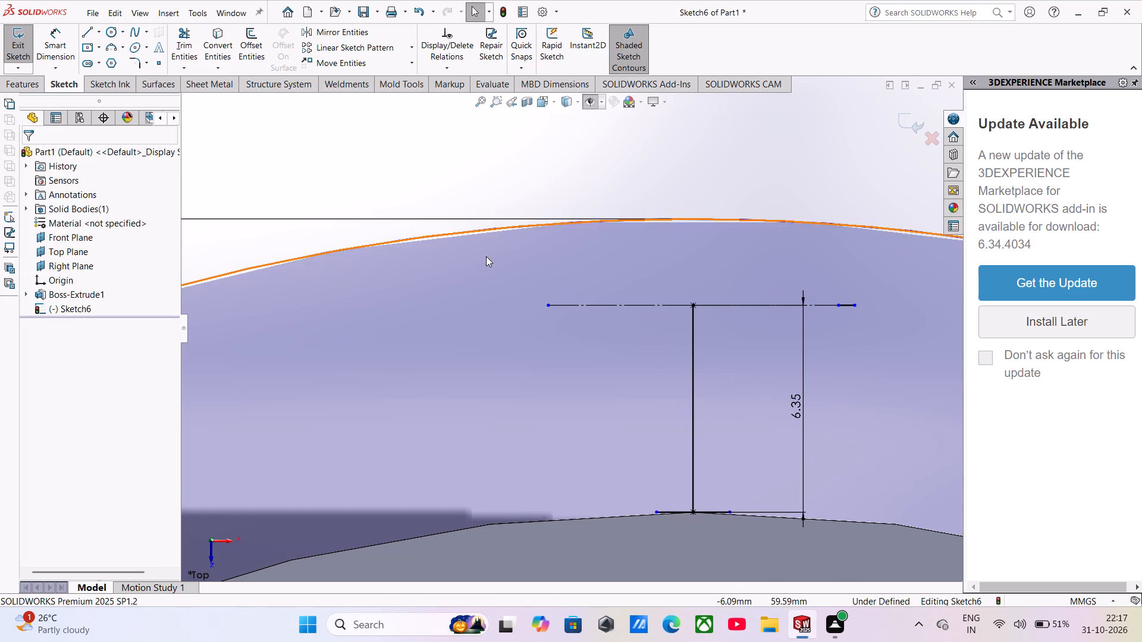
Draw a horizontal line about 0.75 mm long outward from the negative-X end of the horizontal construction line.
left_click(81, 32)
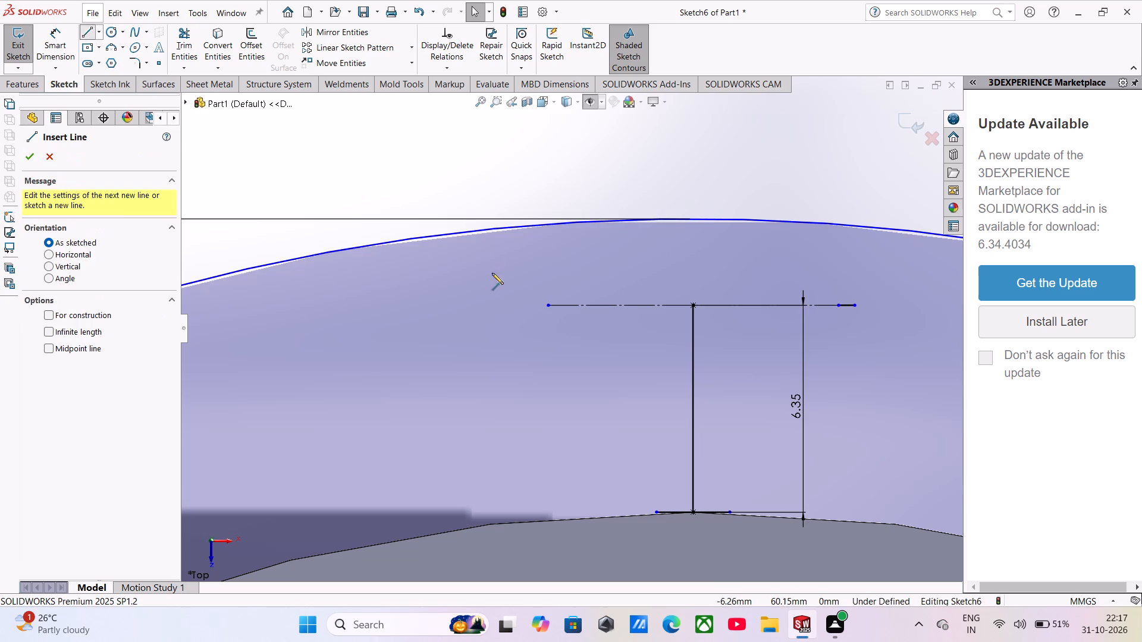
left_click(545, 304)
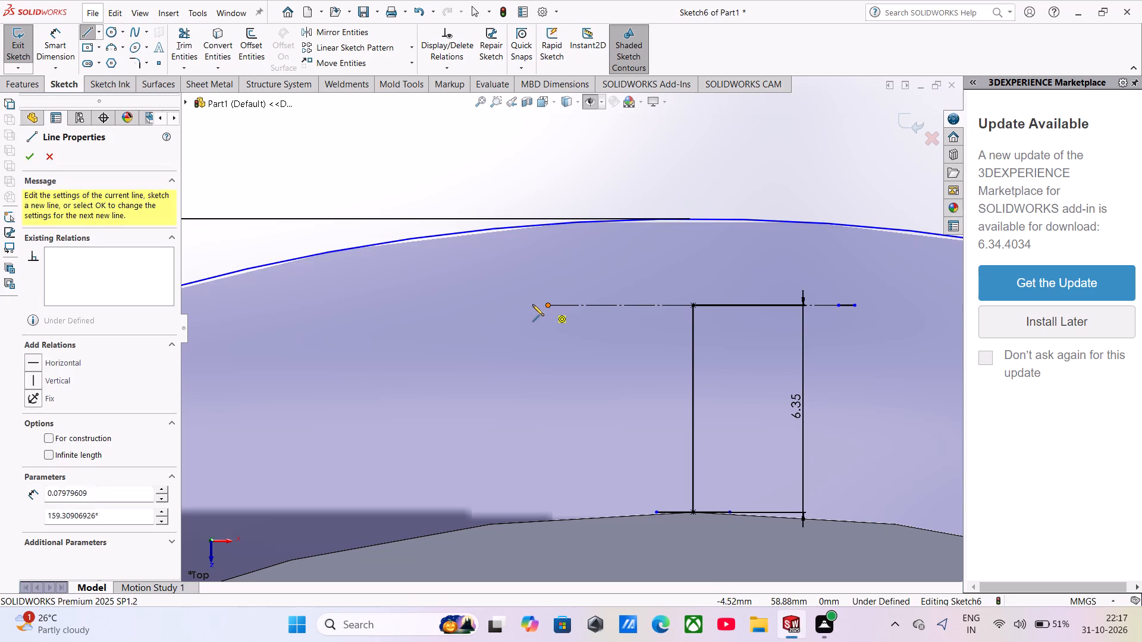
left_click(523, 304)
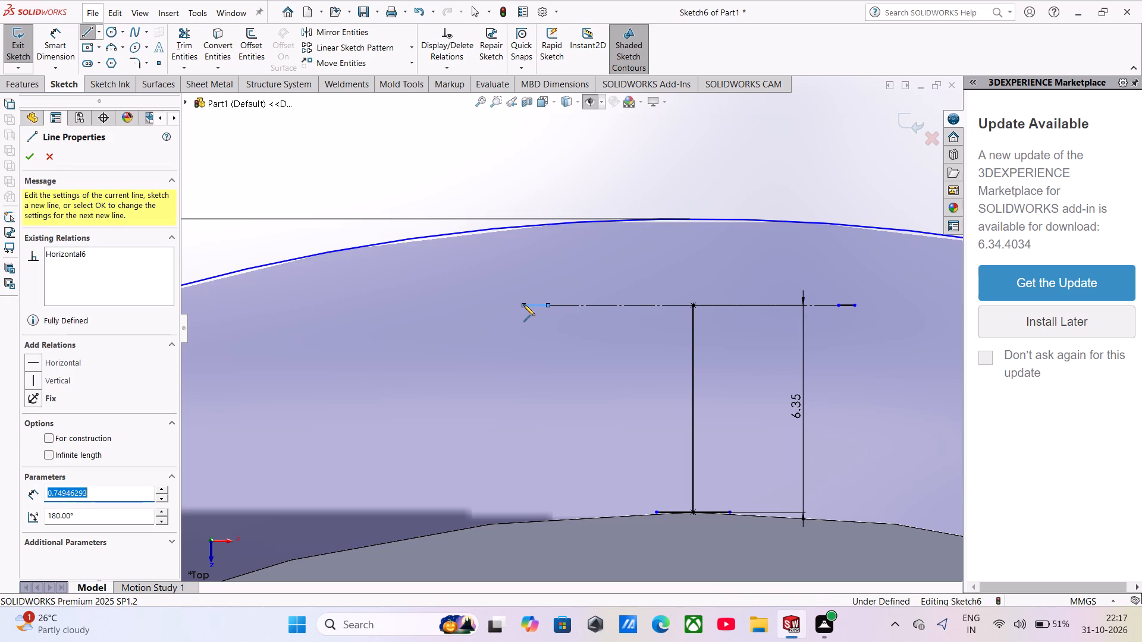
type("0.5")
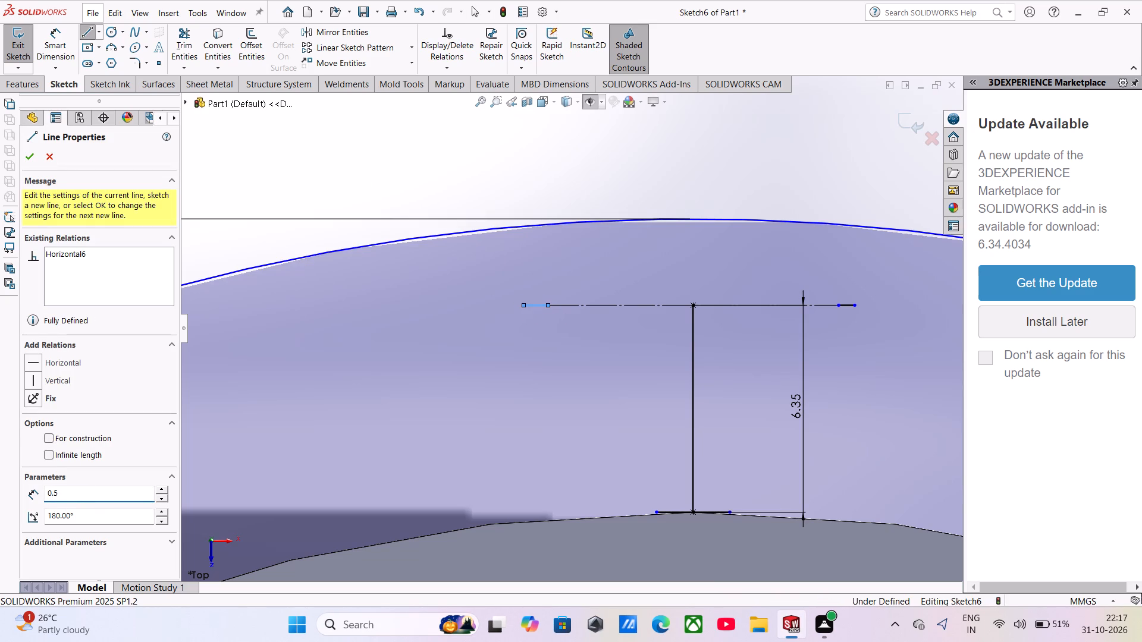
key("Return")
scroll(525, 306, "down", 2)
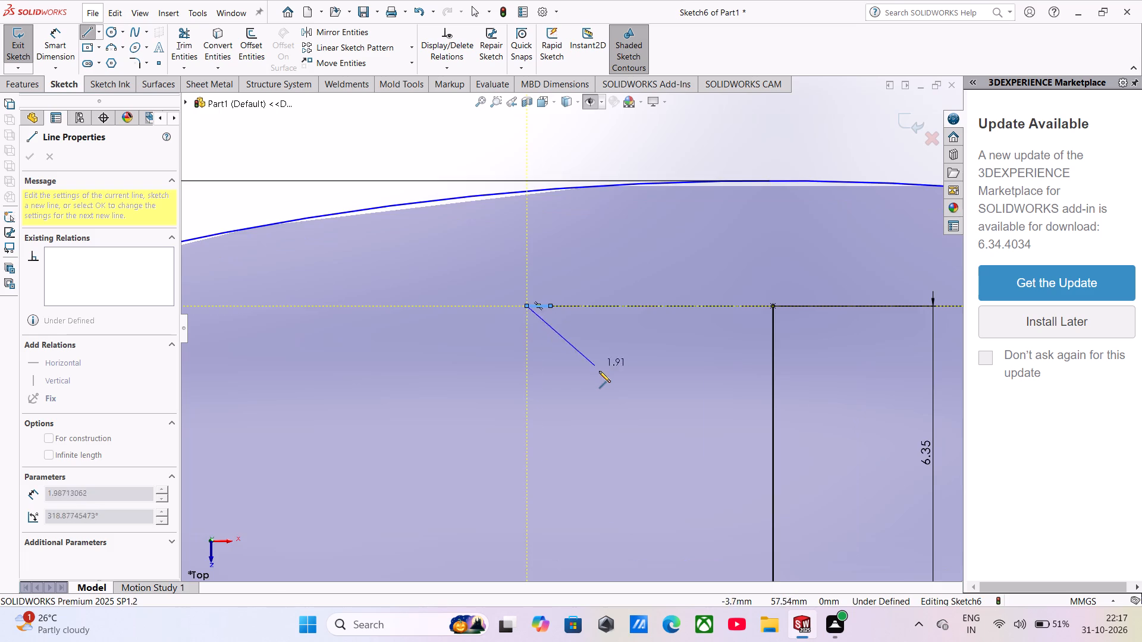
scroll(599, 371, "up", 4)
scroll(512, 370, "down", 3)
key("Escape")
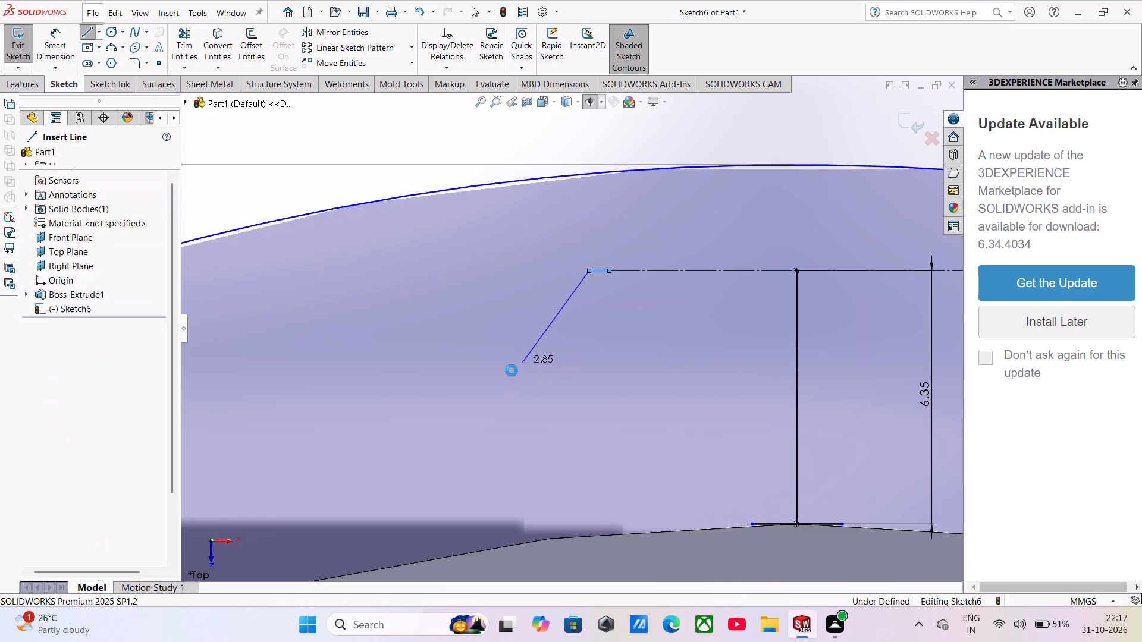
Dimension the horizontal construction line and set its length to 8.90 mm.
left_click(48, 49)
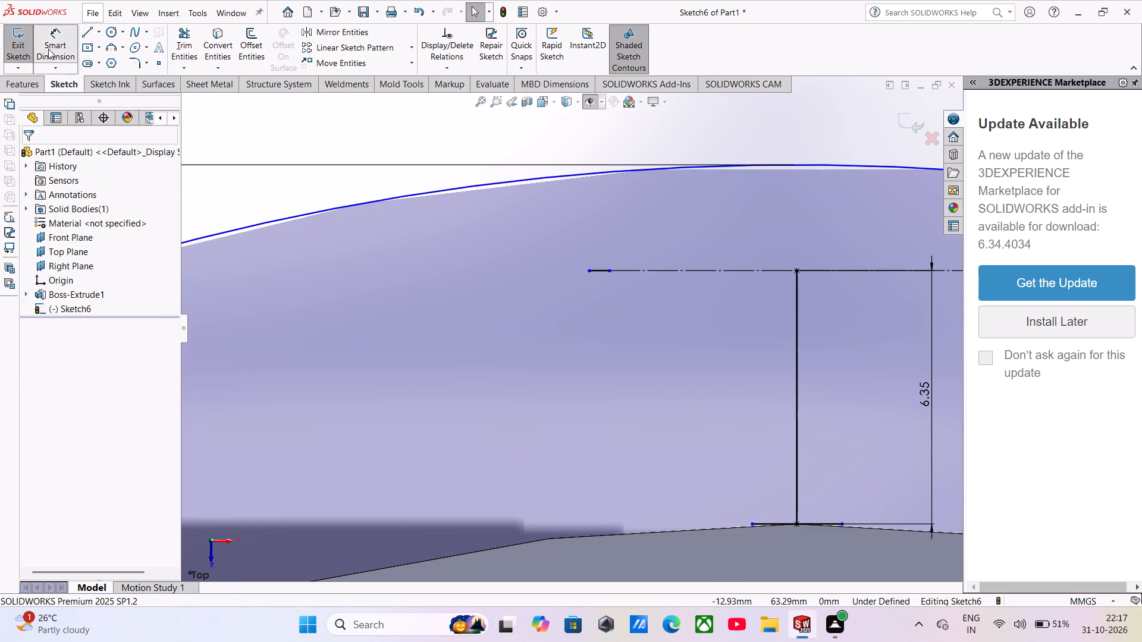
left_click(686, 269)
left_click(738, 239)
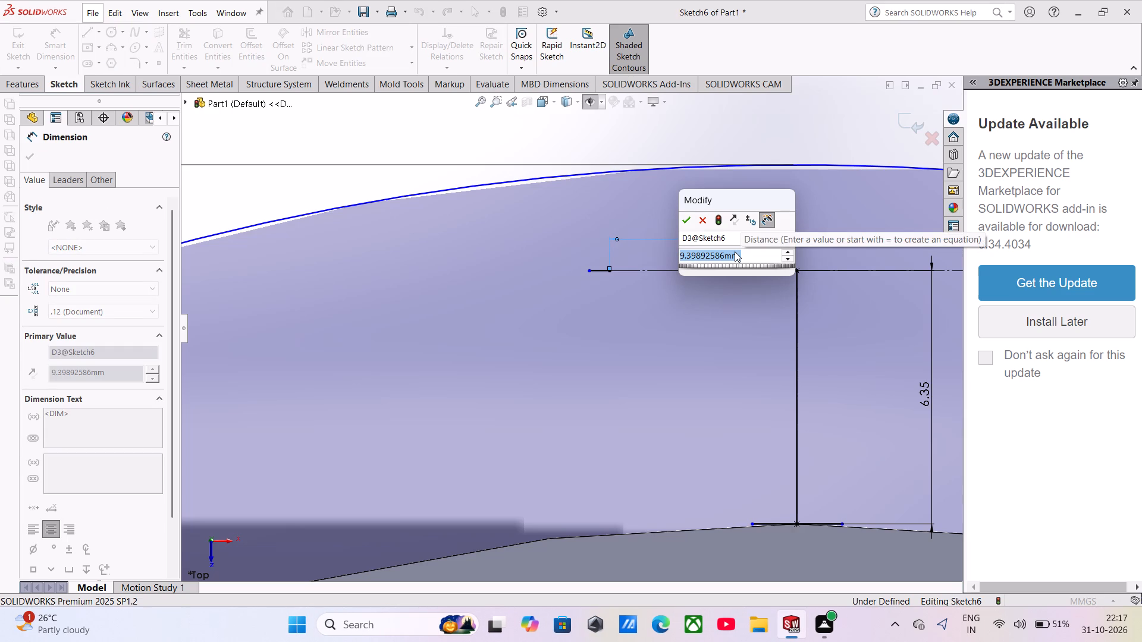
type("8.90")
key("Return")
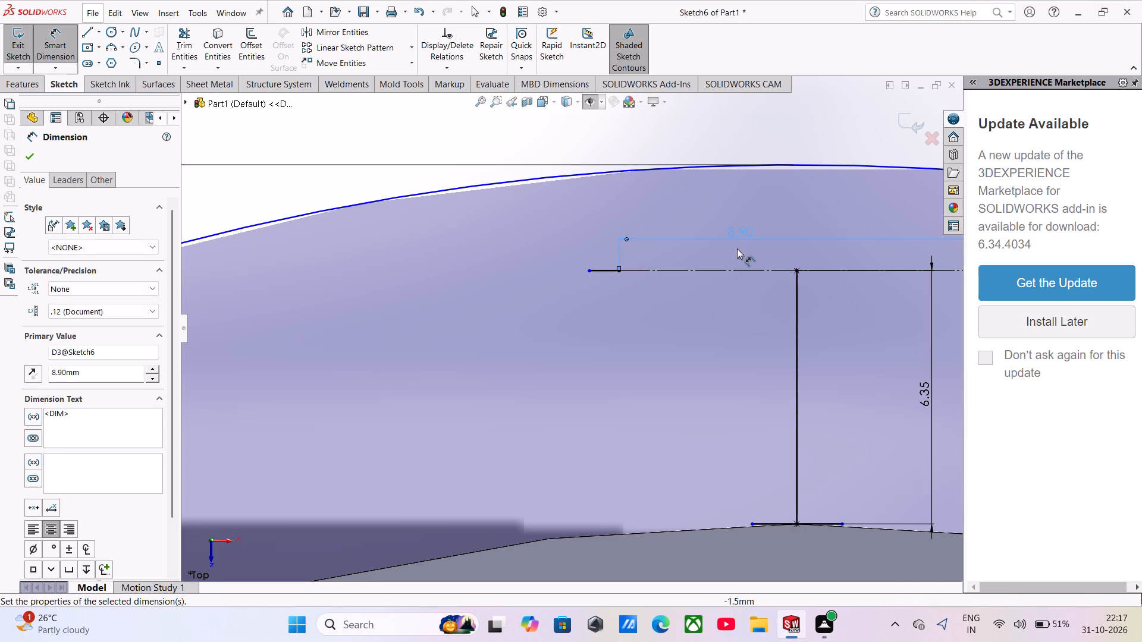
Dimension the short line at the negative-X end of the construction line and set its length to 0.5 mm.
scroll(737, 248, "down", 1)
left_click(570, 280)
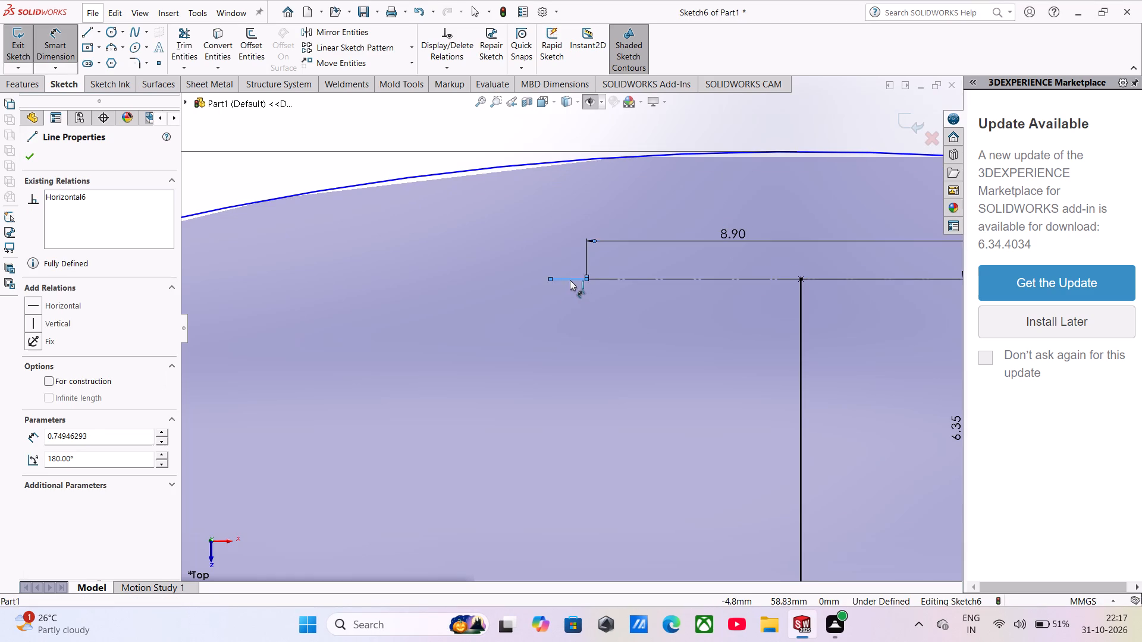
left_click(572, 345)
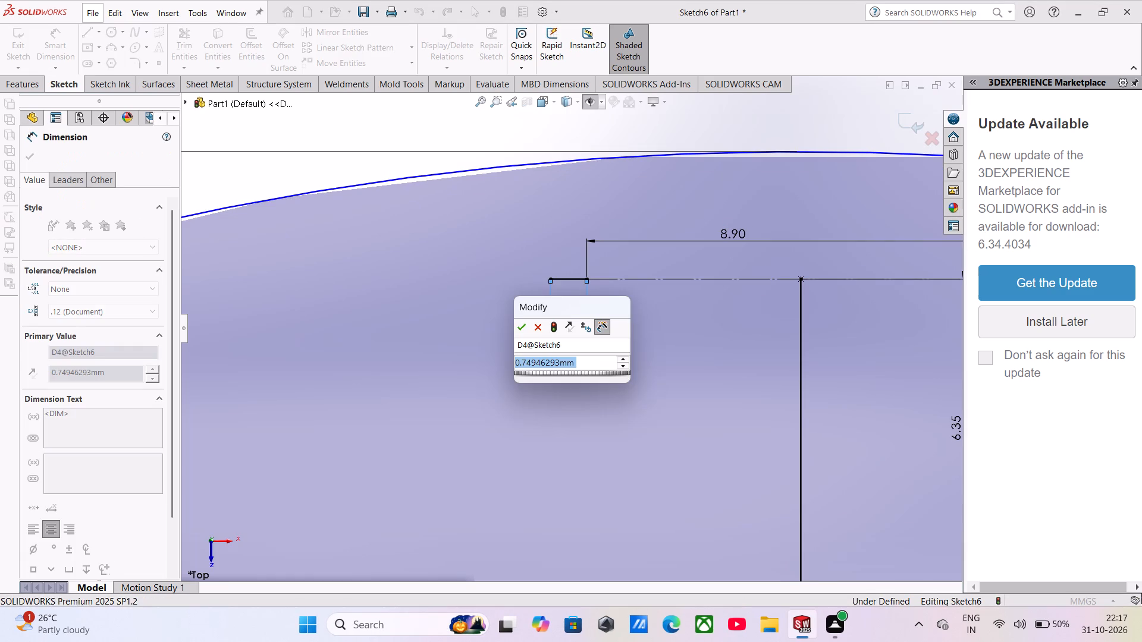
type("0.5")
key("Return")
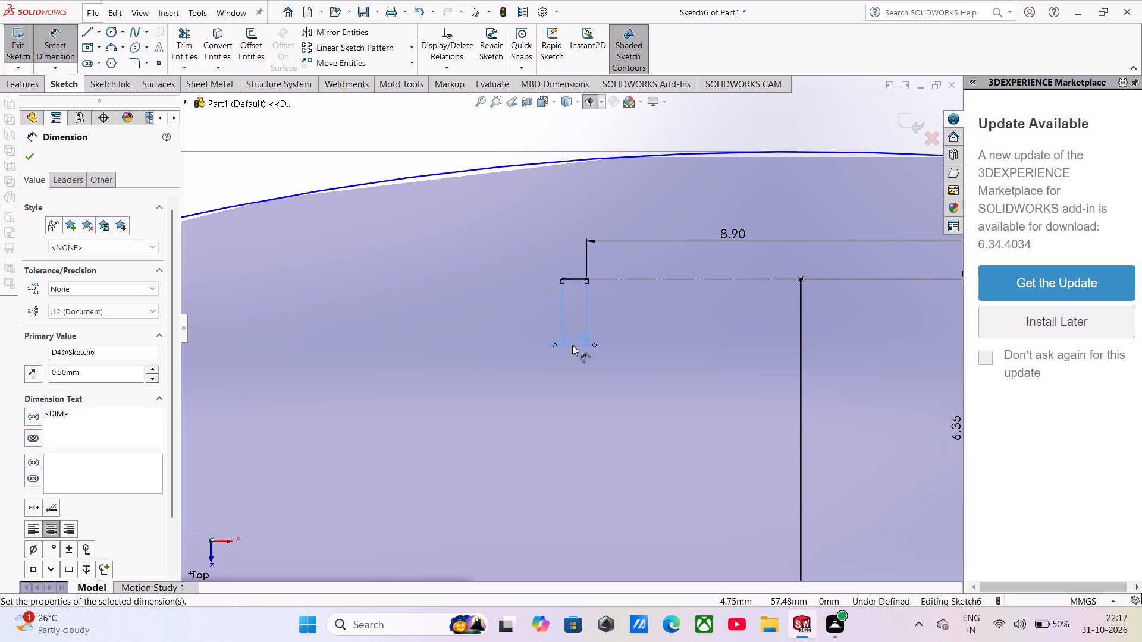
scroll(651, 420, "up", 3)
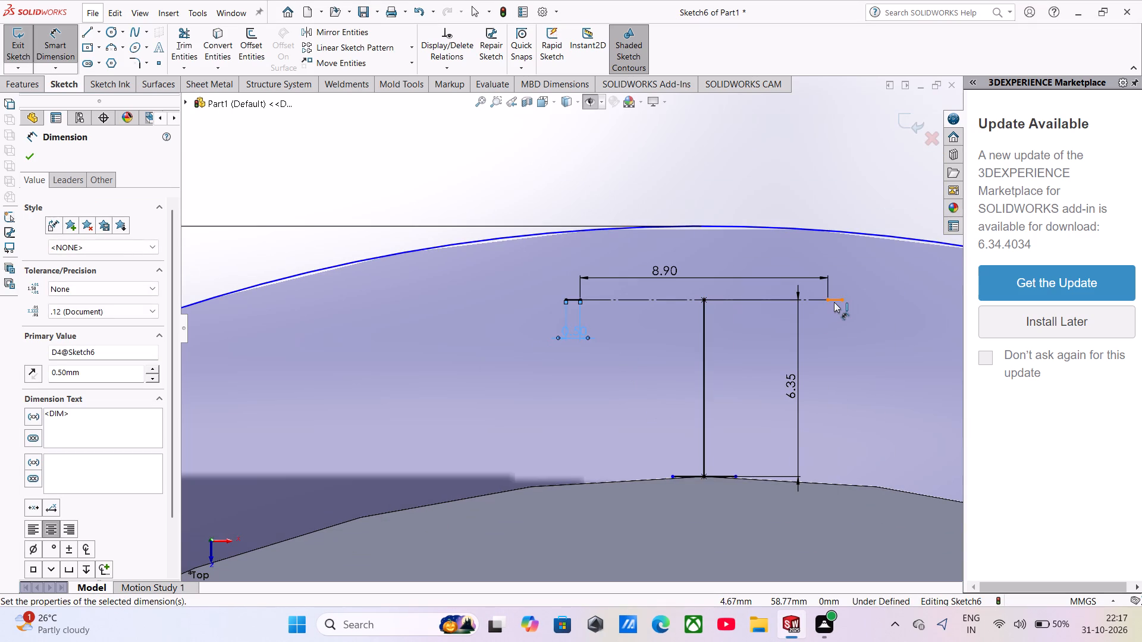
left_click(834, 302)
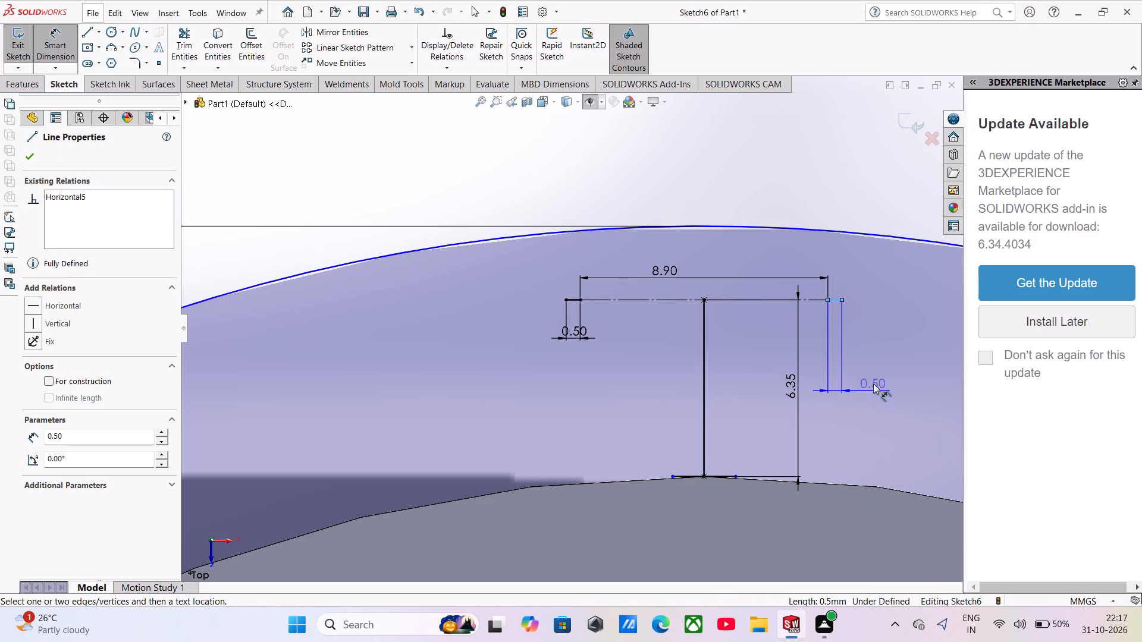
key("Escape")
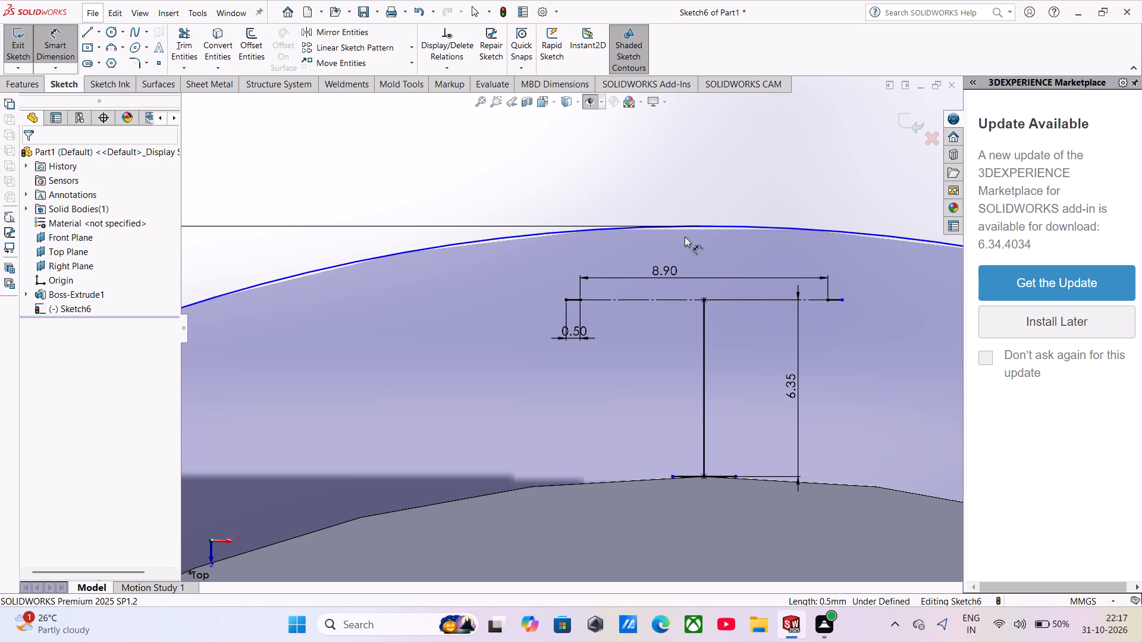
Draw a three-point arc from the root line's positive-X end to the construction line's positive-X end and set its radius to 32 mm.
left_click(111, 50)
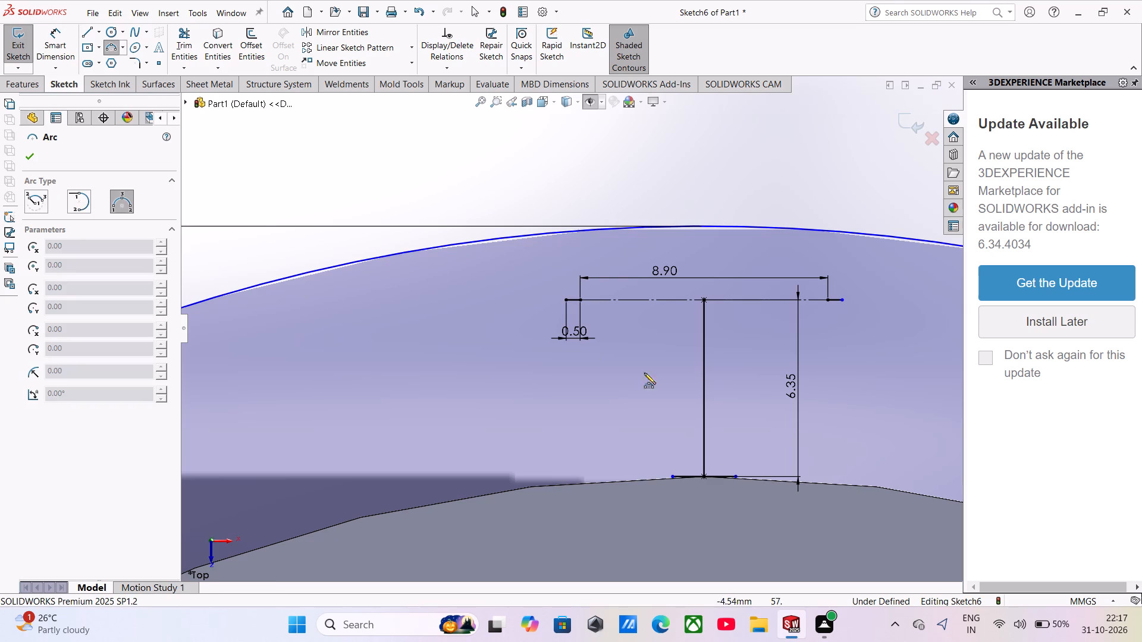
left_click(734, 474)
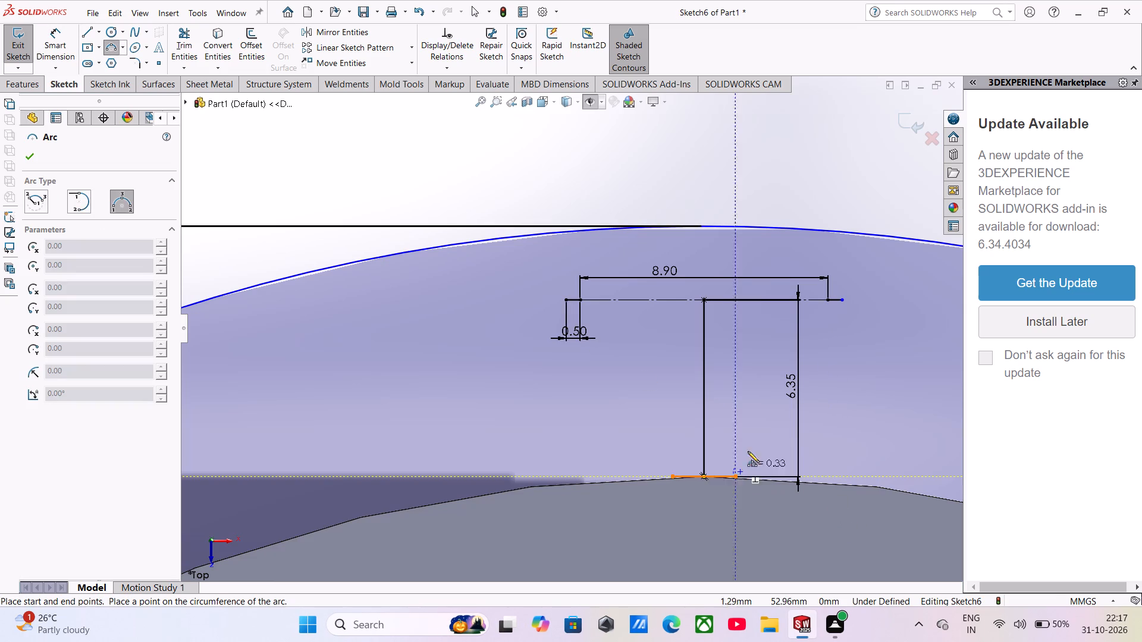
left_click(826, 299)
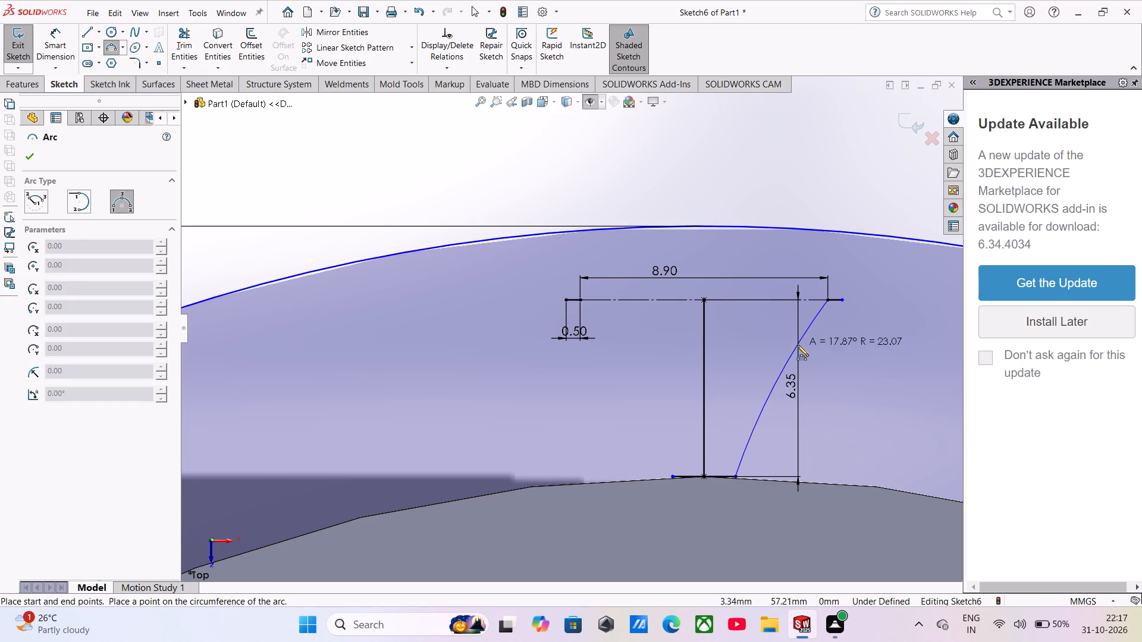
left_click(796, 344)
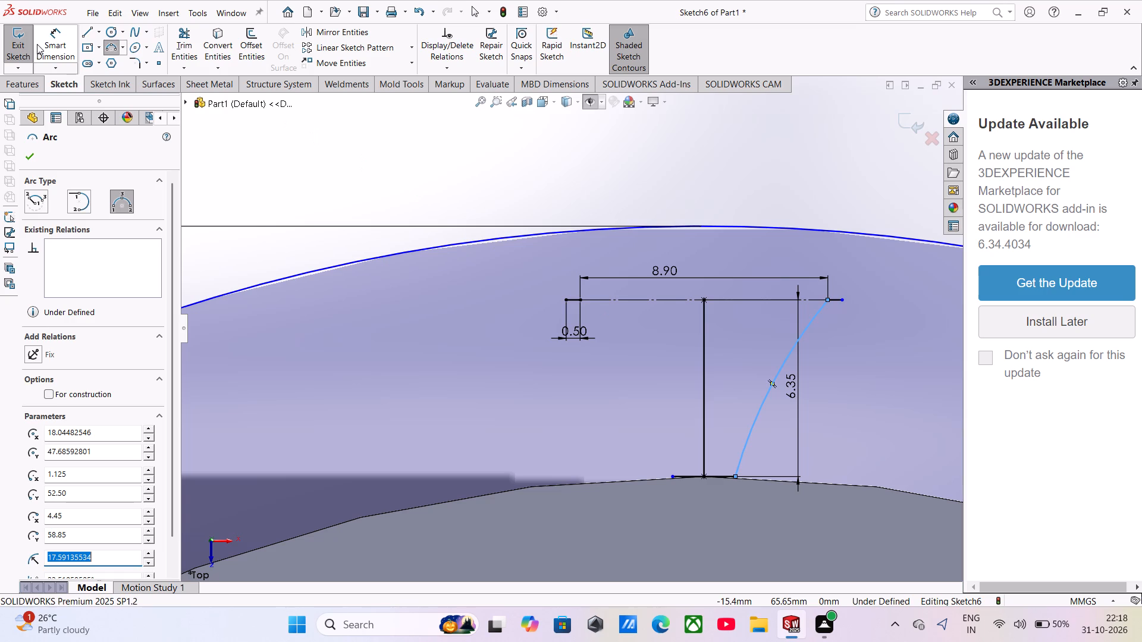
left_click(37, 44)
left_click(788, 359)
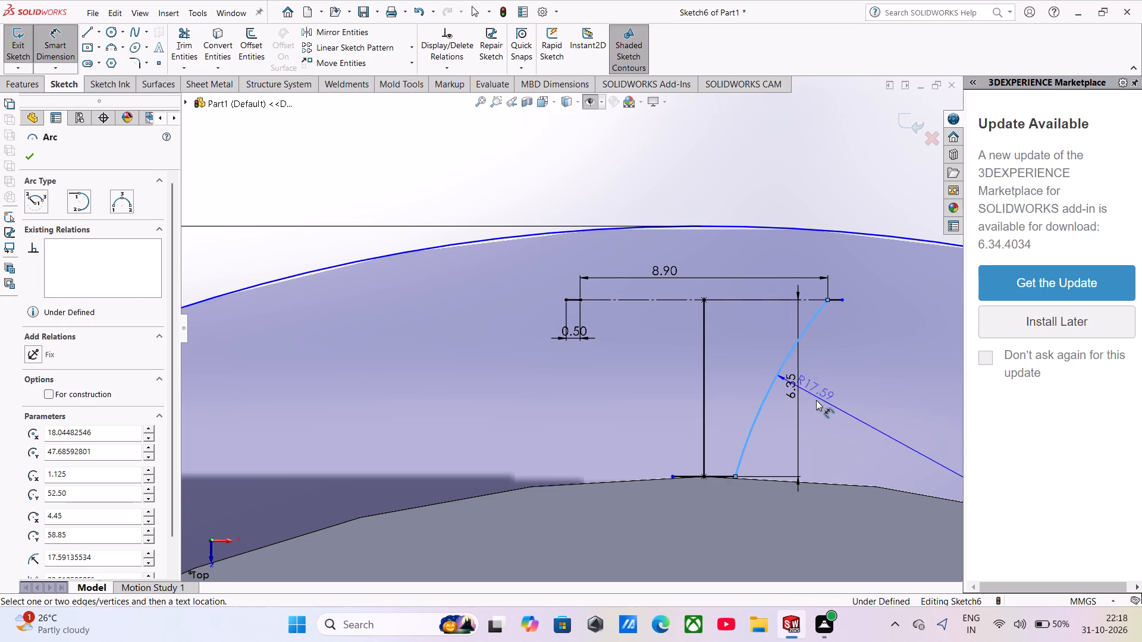
left_click(823, 416)
type("32")
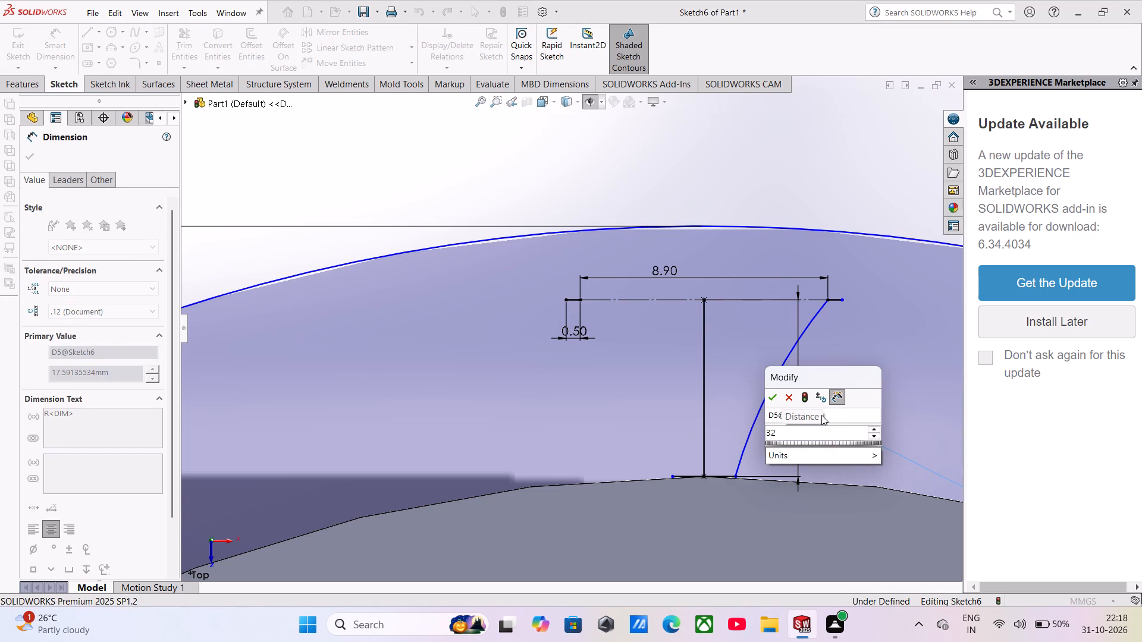
key("Return")
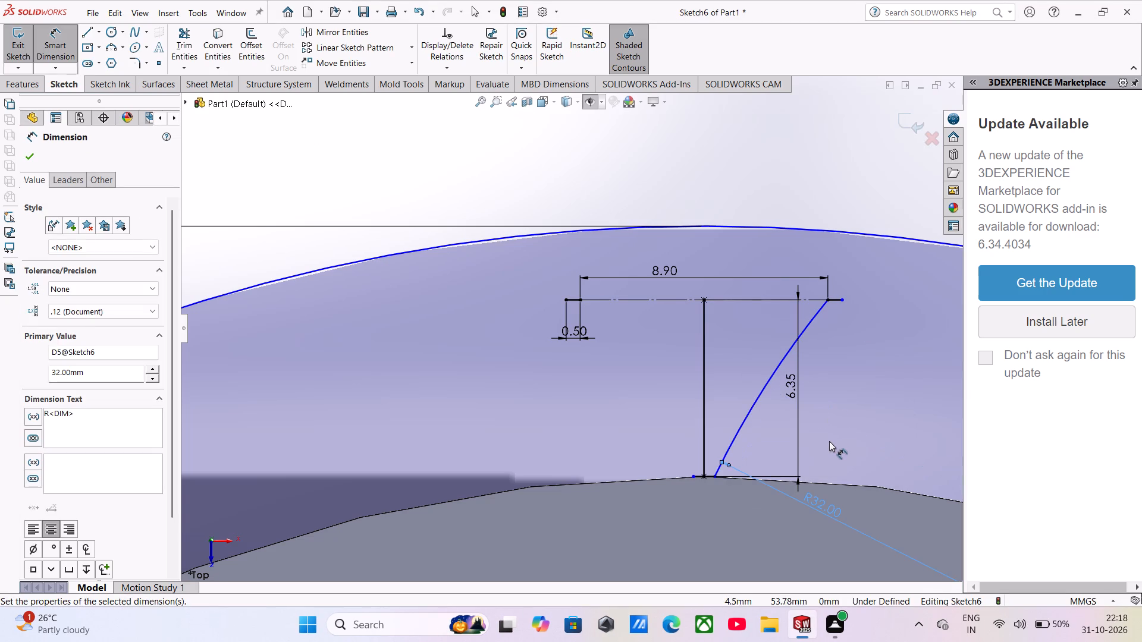
Draw a vertical line about 0.6 mm long outward from the midpoint of the short line at the positive-X end.
scroll(717, 468, "down", 5)
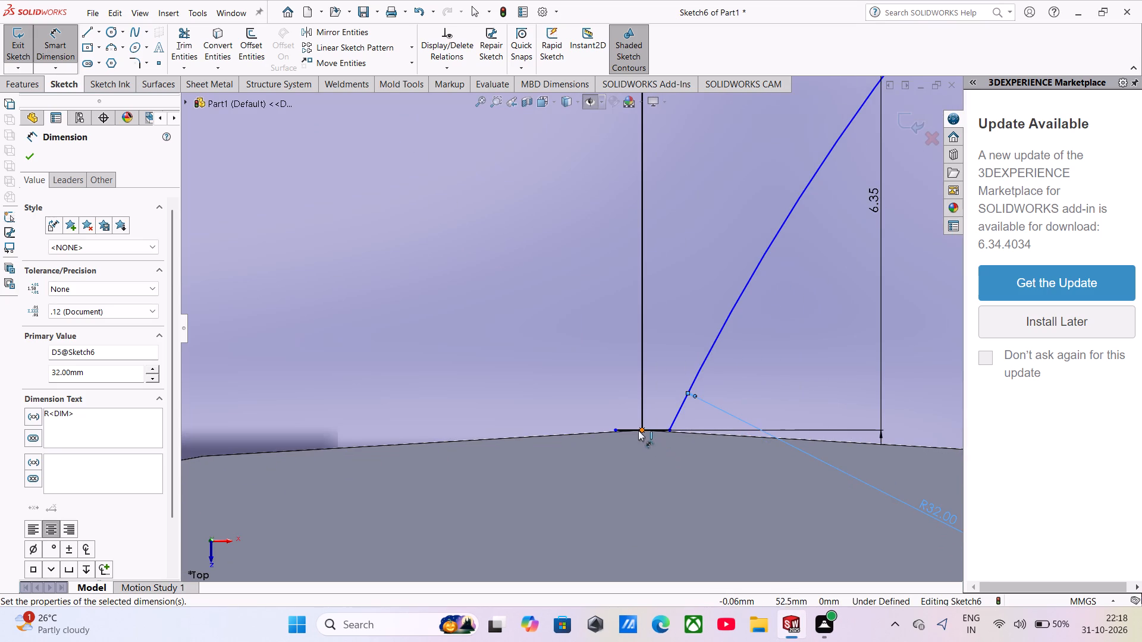
scroll(630, 429, "up", 4)
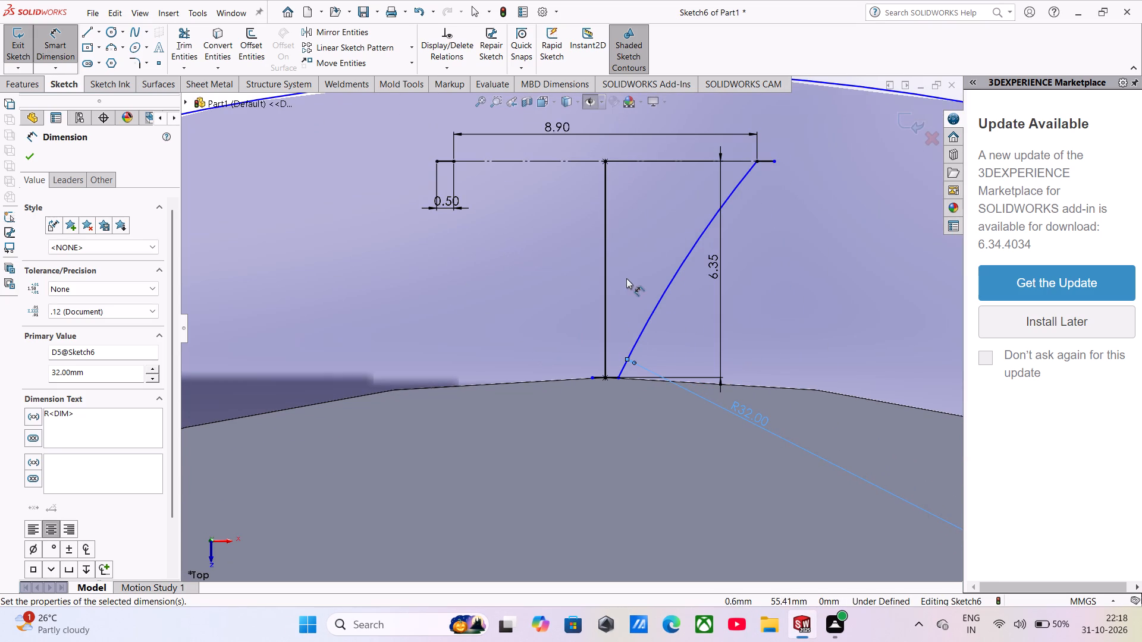
scroll(764, 168, "down", 6)
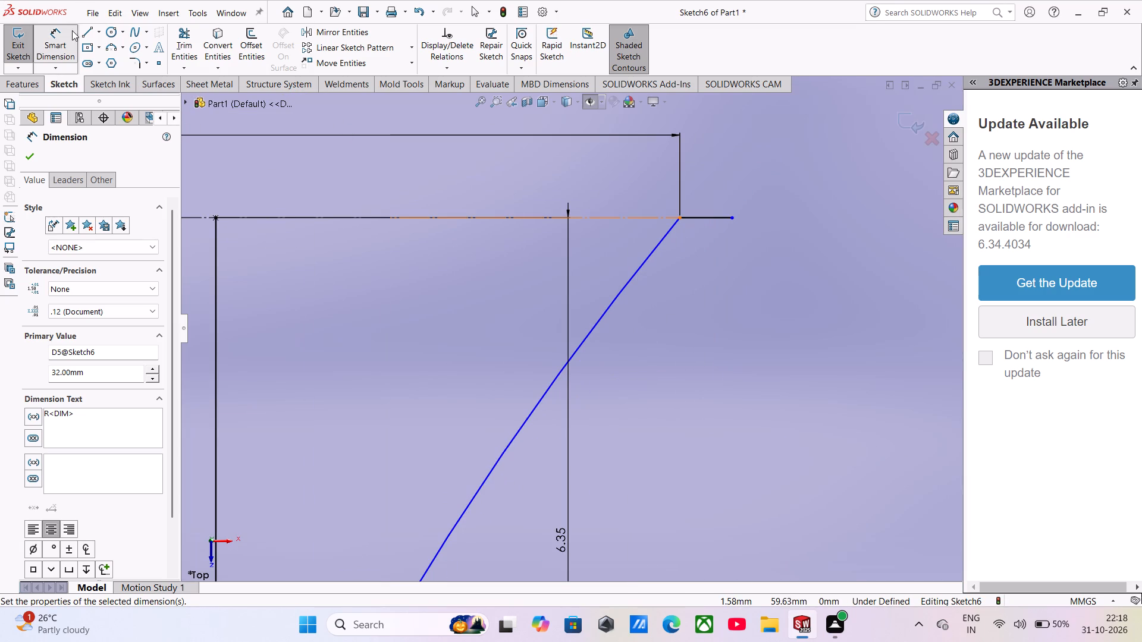
left_click(85, 27)
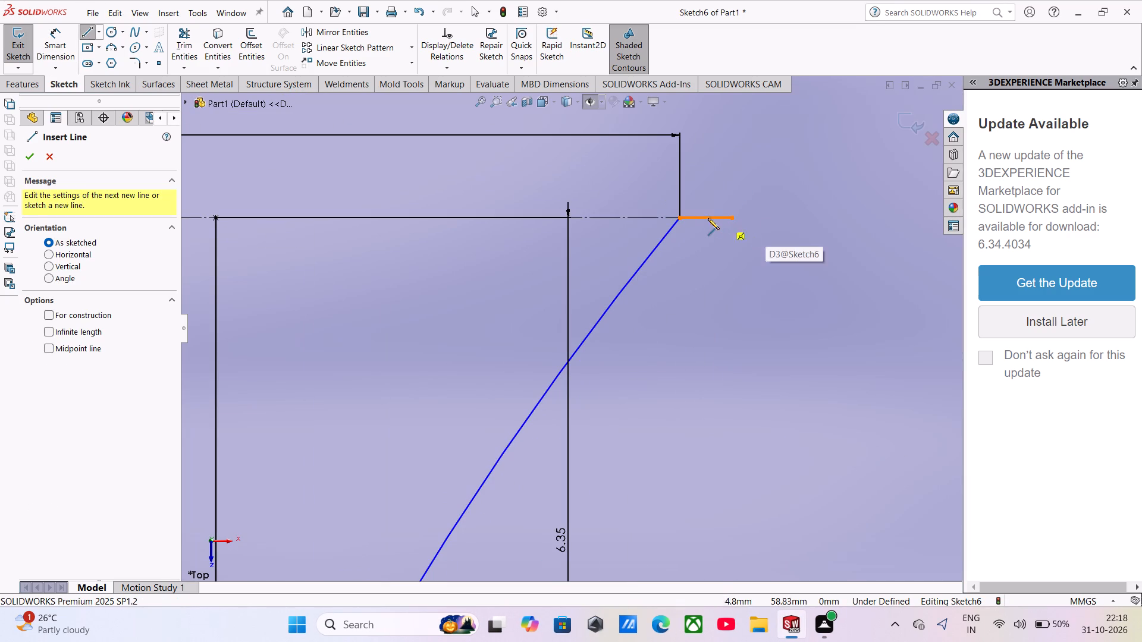
left_click(704, 218)
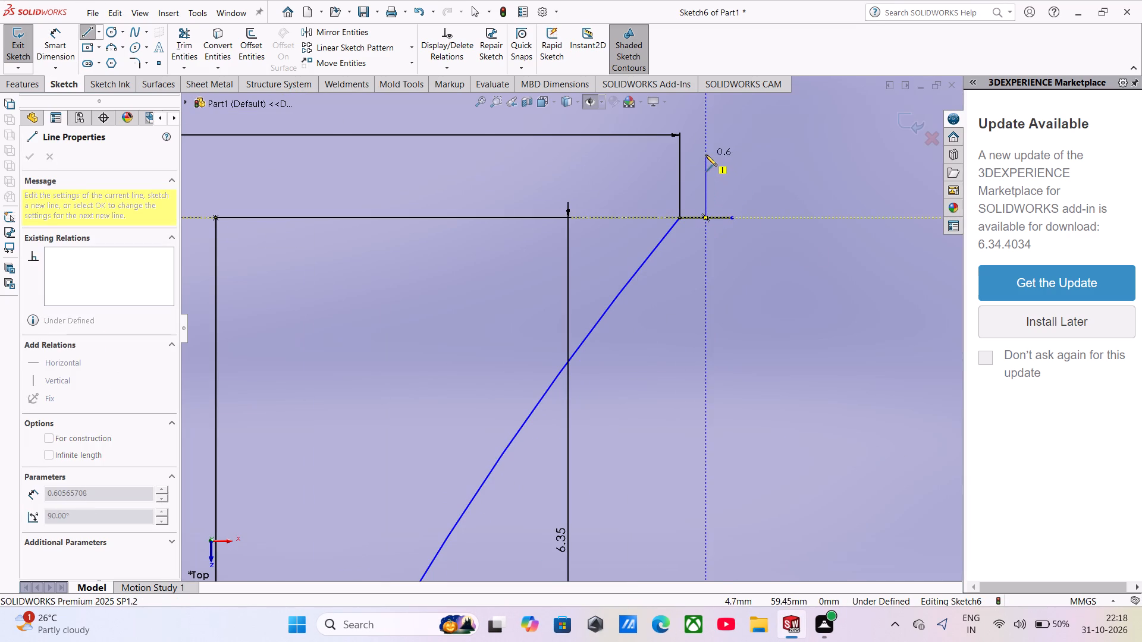
left_click(705, 155)
Mirror the R32 arc about the short vertical line at the tooth tip, keeping the original arc.
left_click(337, 33)
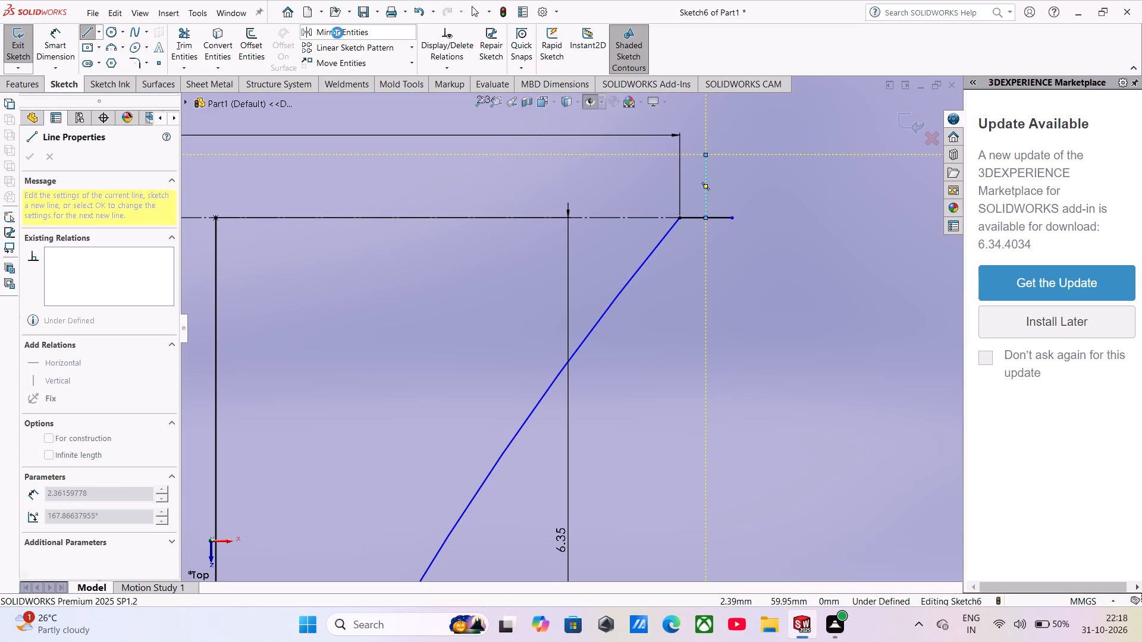
left_click(600, 322)
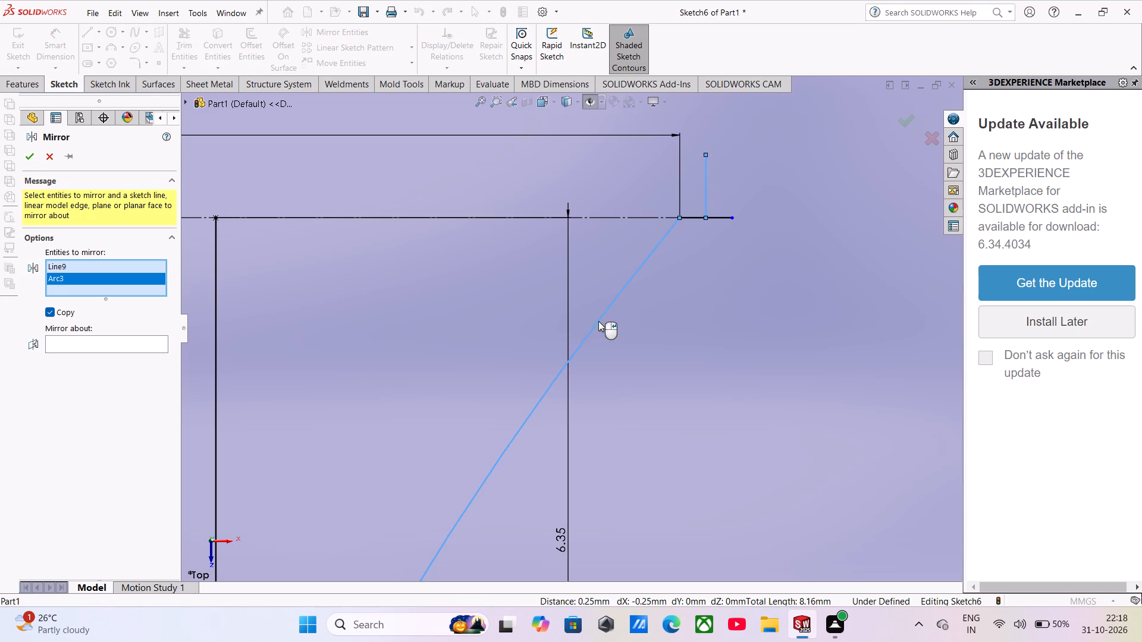
left_click(117, 339)
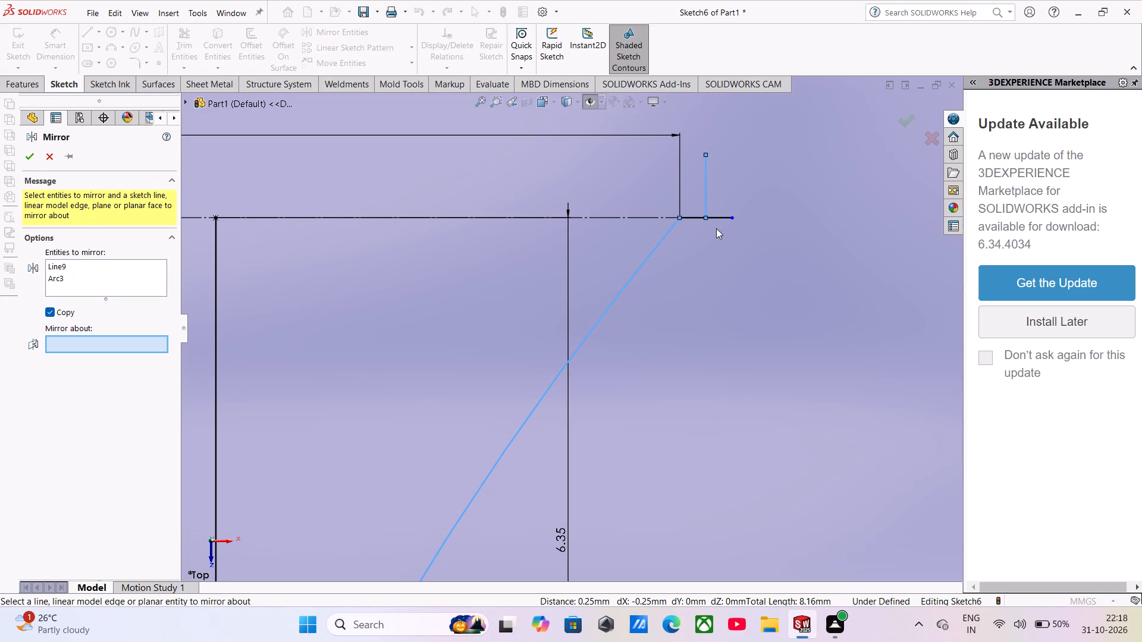
left_click(704, 203)
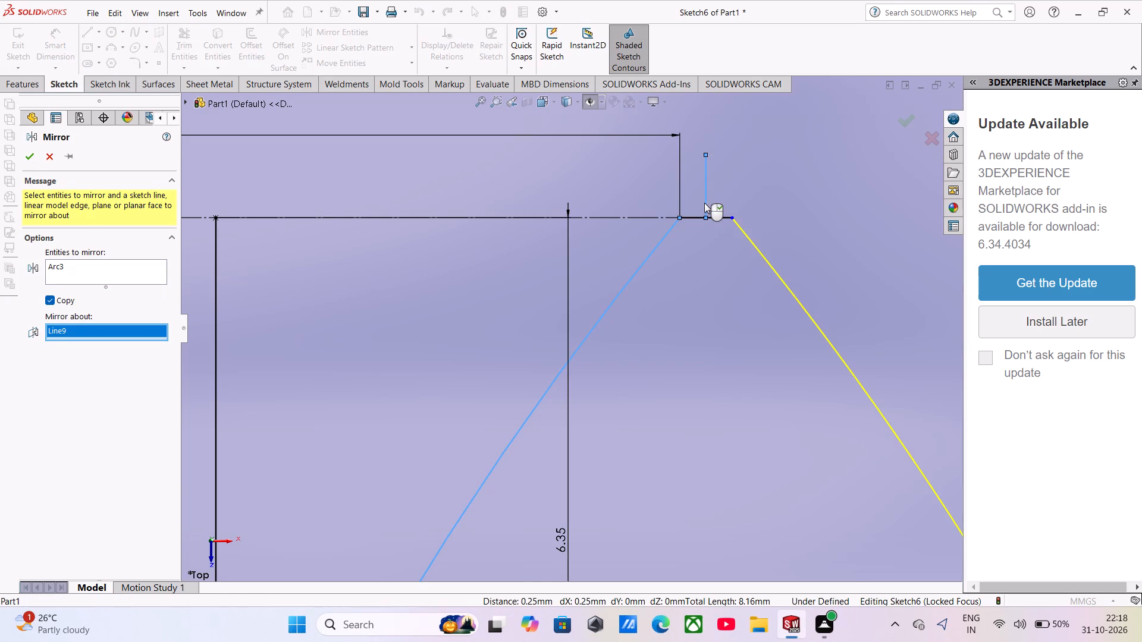
scroll(645, 279, "up", 8)
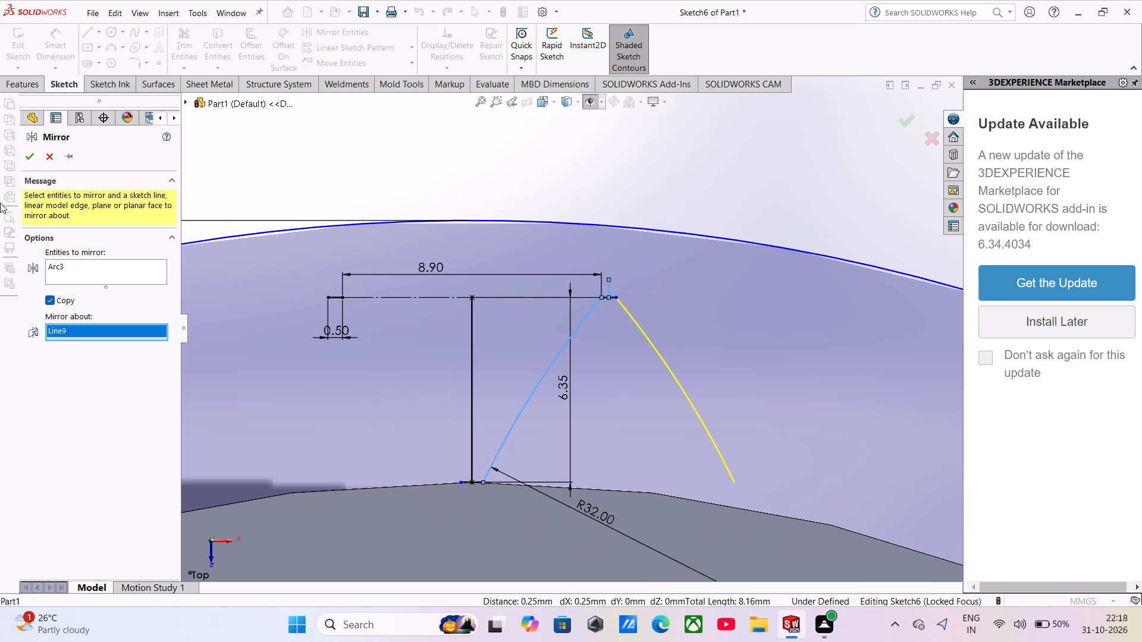
left_click(23, 157)
Extend the mirrored flank arc from its root end past the 105 mm disc's edge.
scroll(570, 498, "up", 2)
scroll(586, 359, "down", 2)
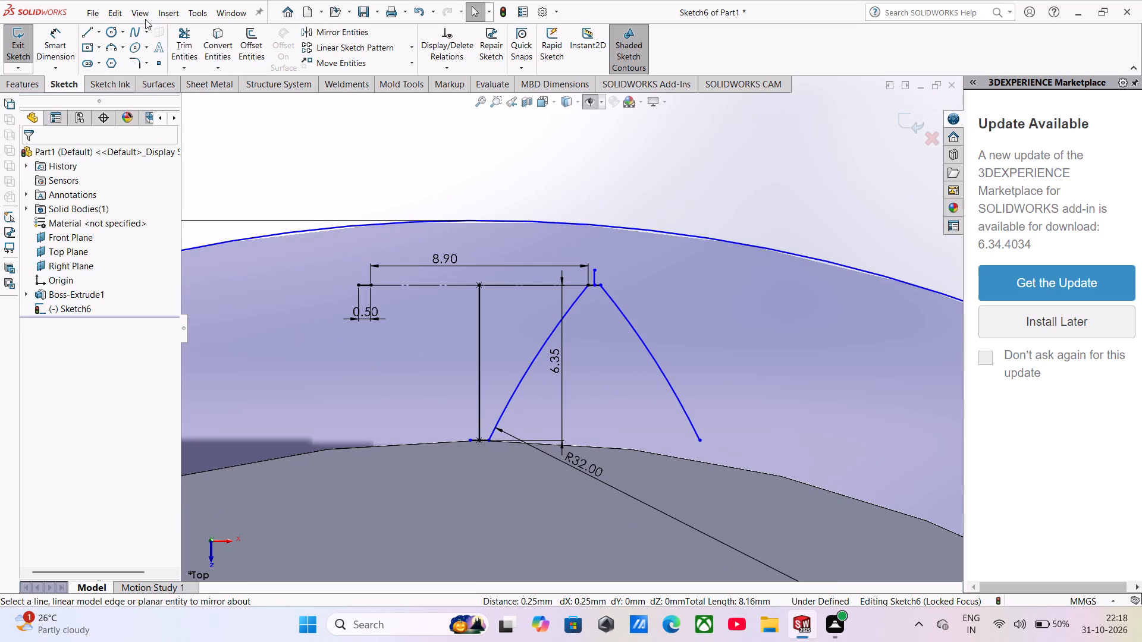
left_click(197, 70)
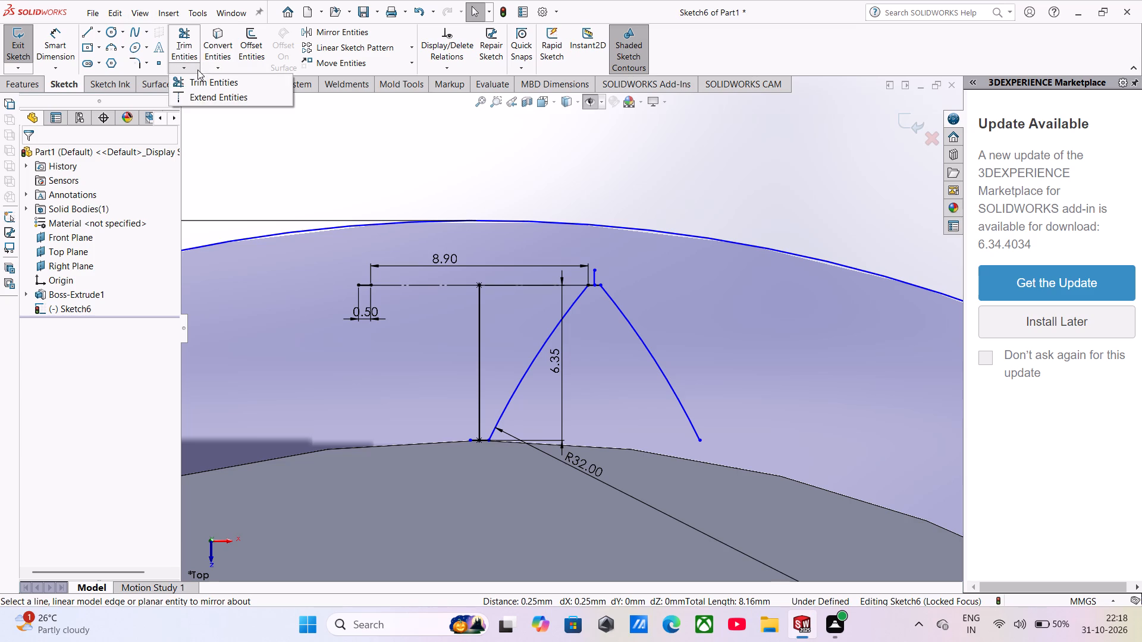
left_click(204, 93)
left_click(643, 340)
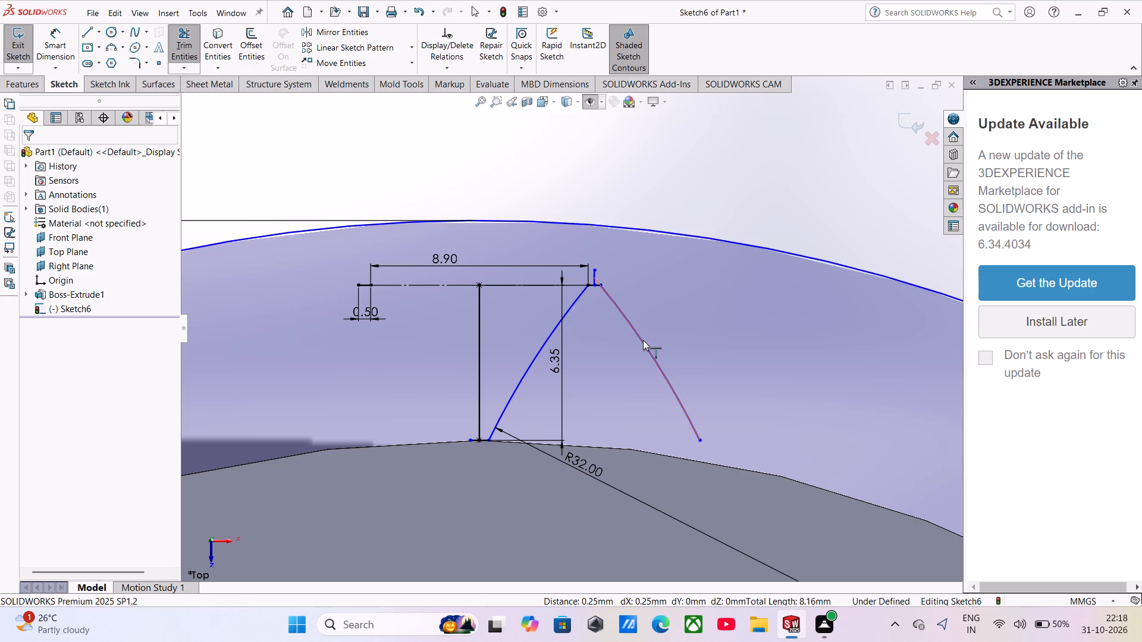
left_click(713, 468)
left_click(694, 433)
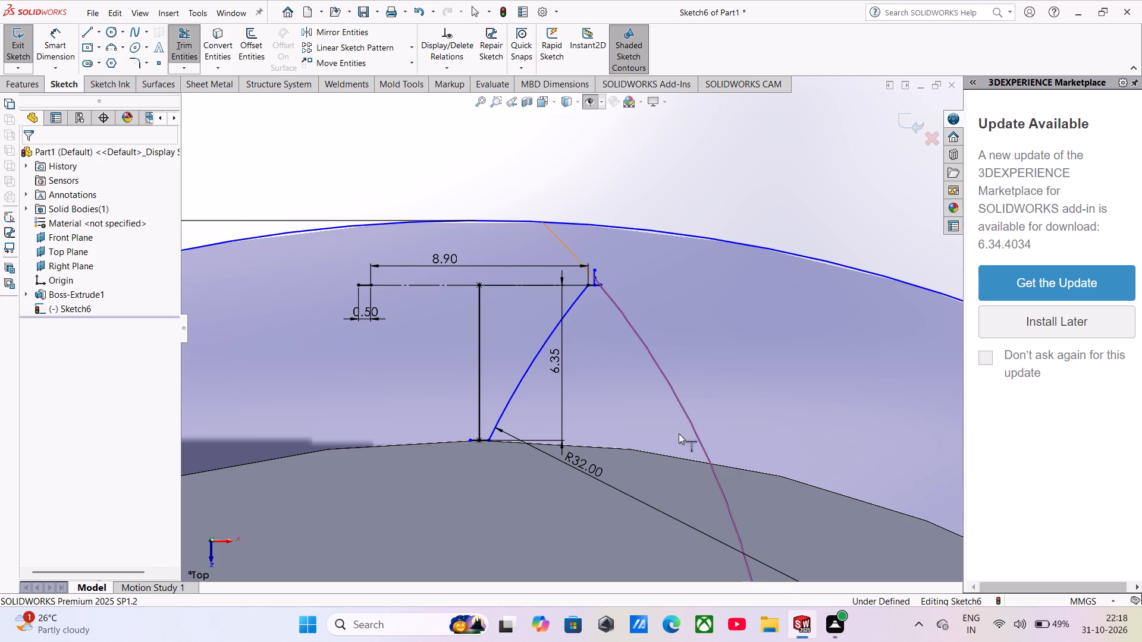
Convert the disc's 105 mm circular edge into a sketch circle.
scroll(812, 253, "up", 2)
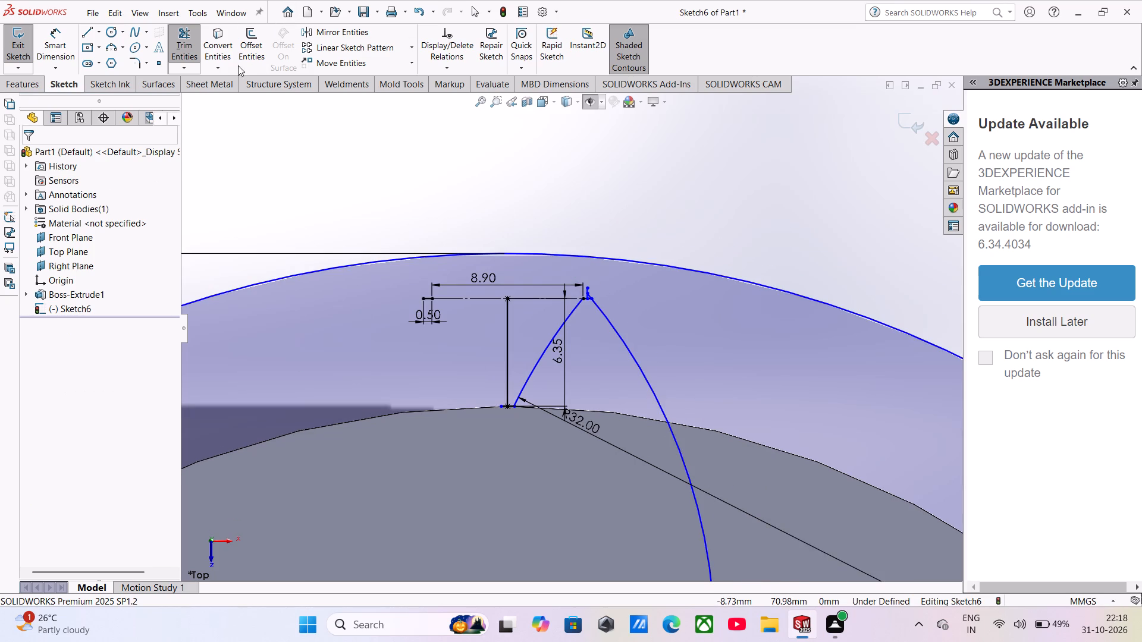
left_click(184, 68)
left_click(194, 76)
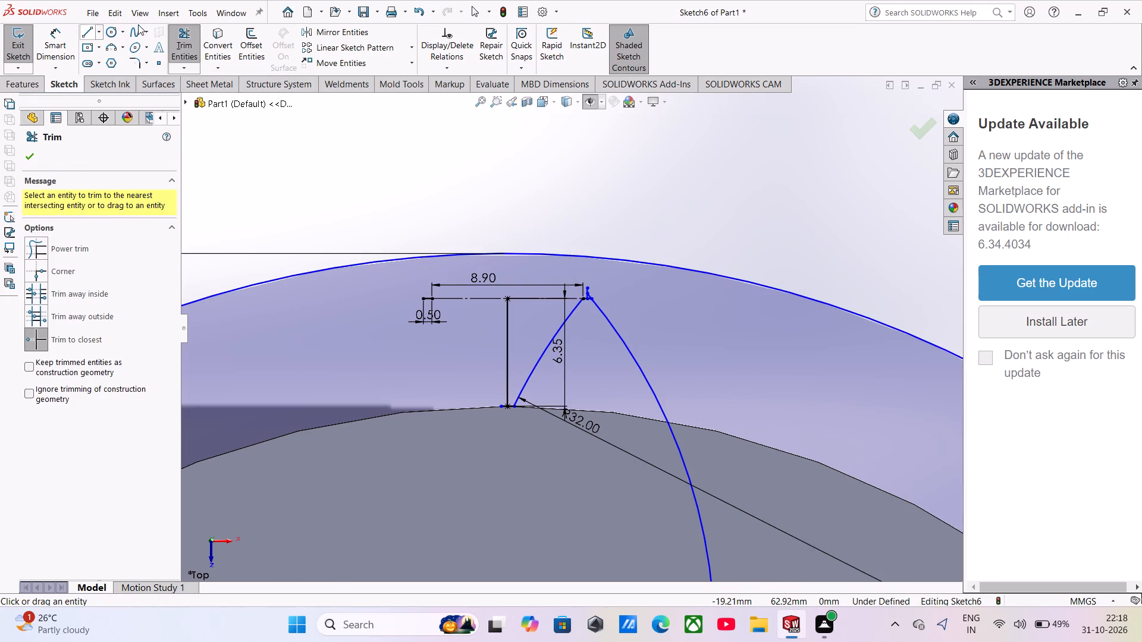
left_click(228, 42)
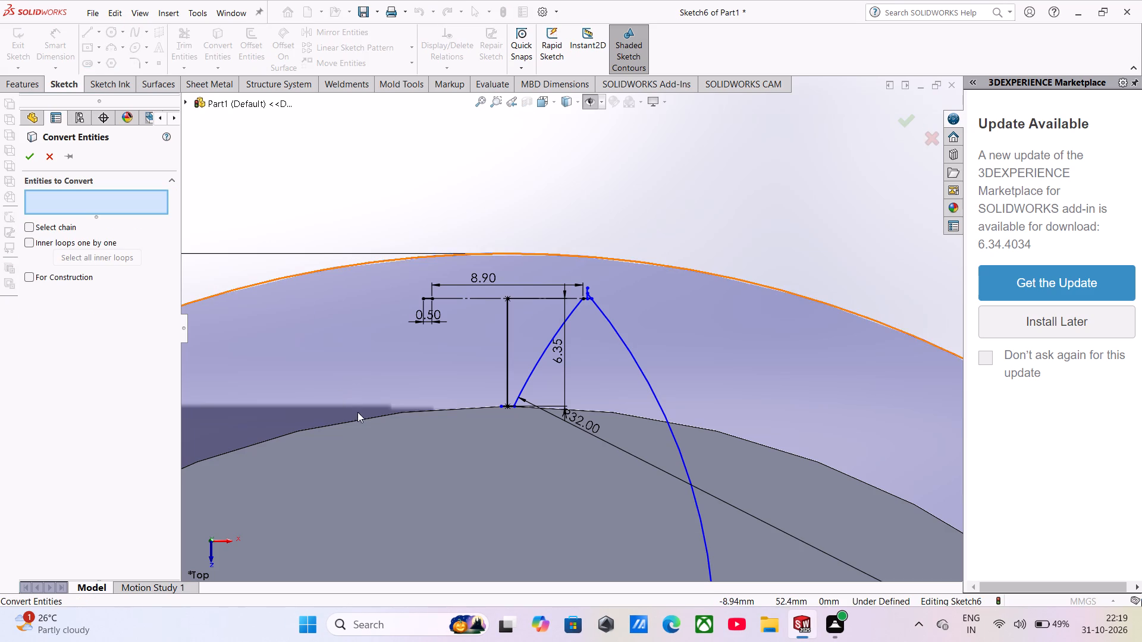
left_click(357, 421)
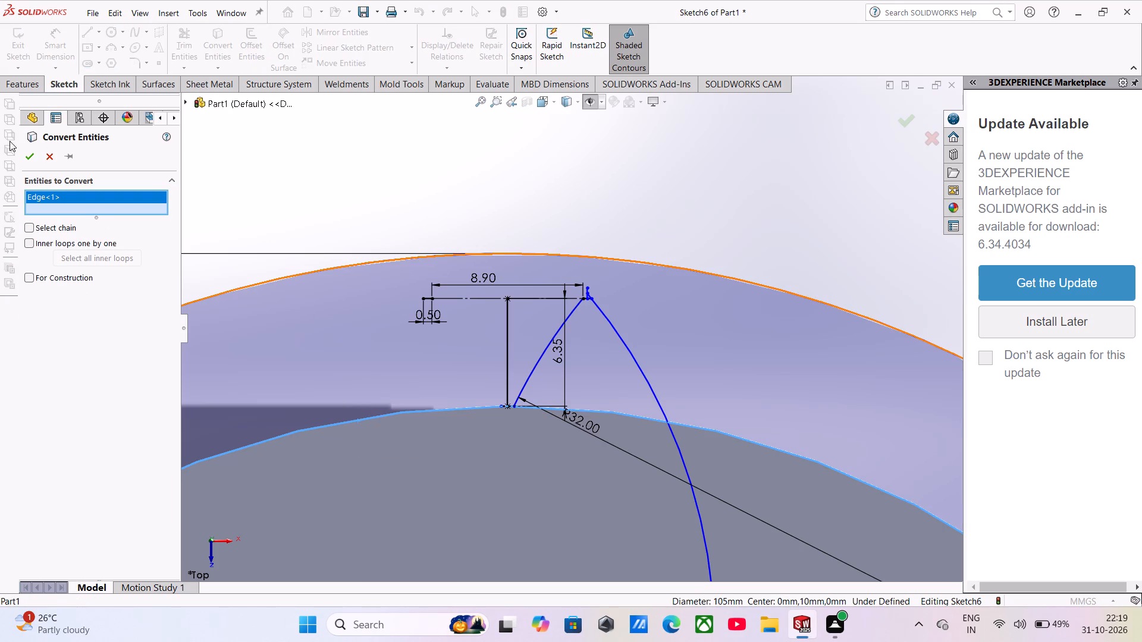
left_click(26, 157)
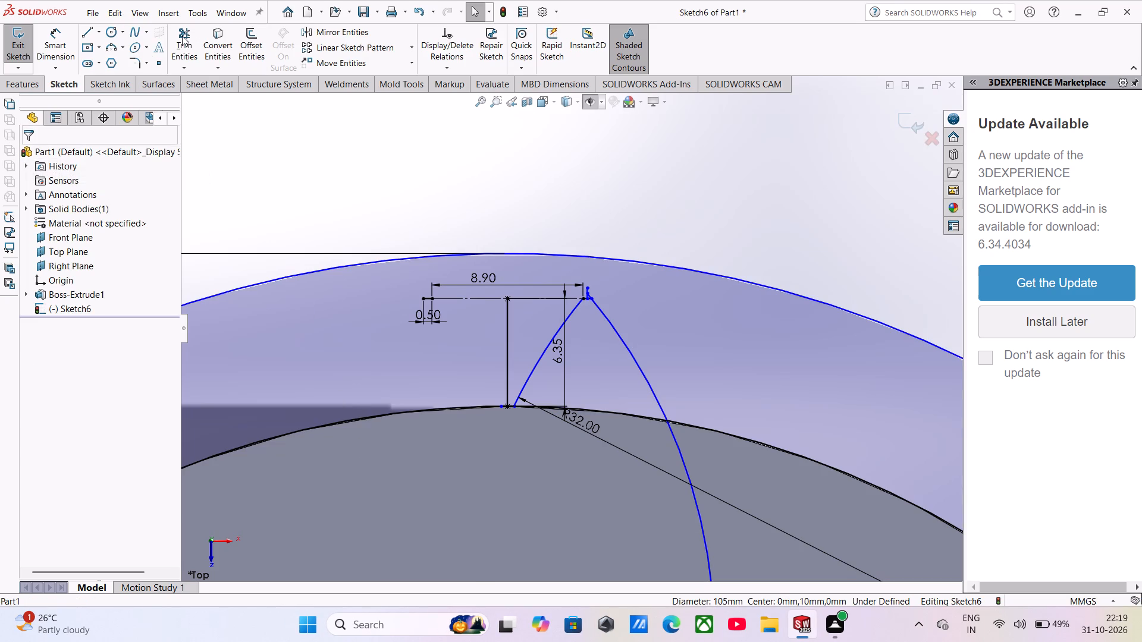
Trim off the part of the extended flank arc that lies inside the converted 105 mm circle.
left_click(182, 36)
left_click(676, 443)
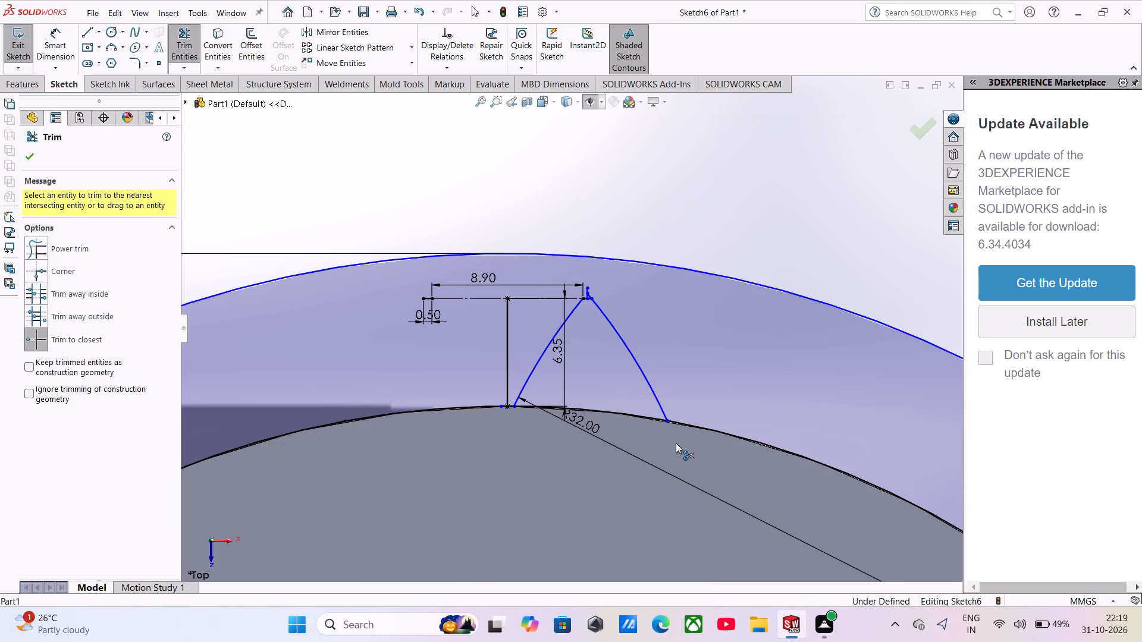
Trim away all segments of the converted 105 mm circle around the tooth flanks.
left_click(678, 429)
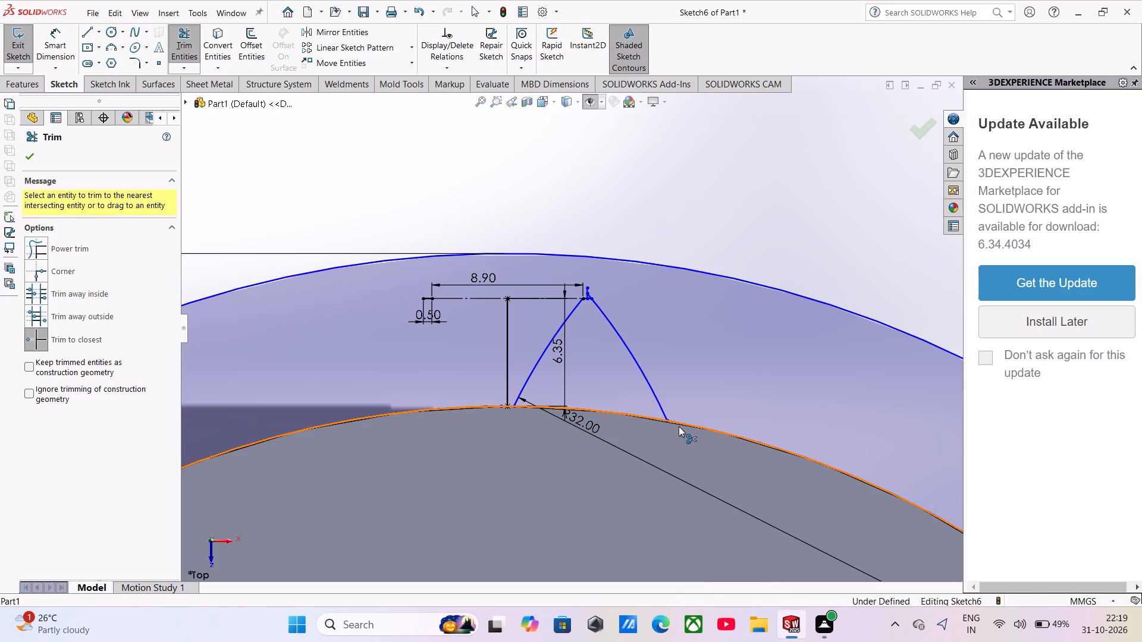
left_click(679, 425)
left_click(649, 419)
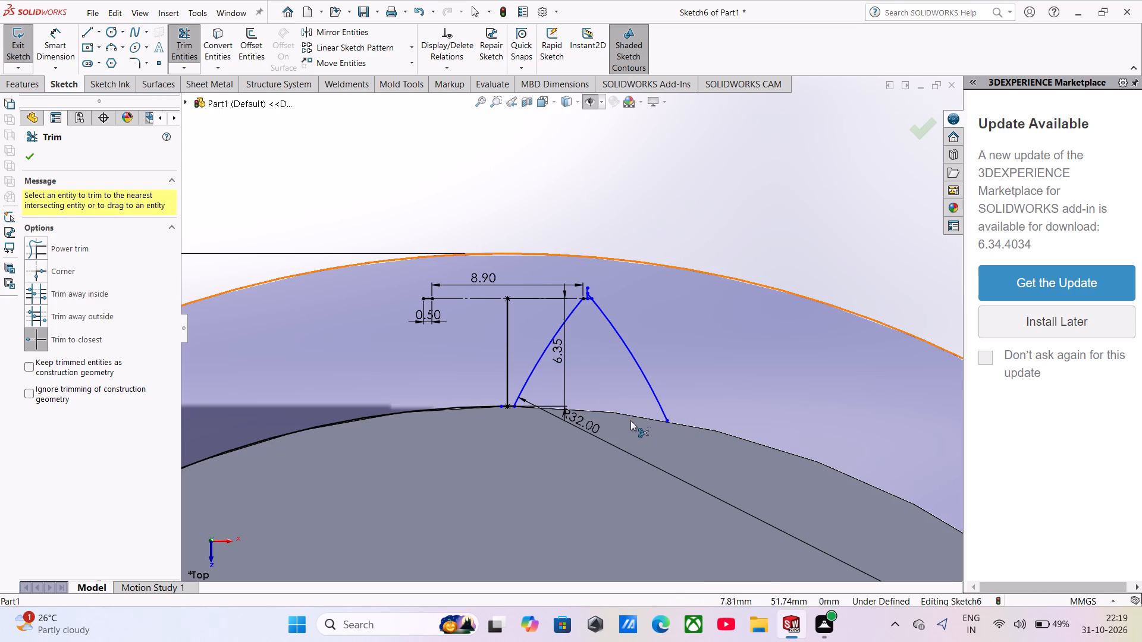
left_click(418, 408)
Convert the disc's 105 mm circular edge into the sketch again, using only the edge and not the face.
scroll(431, 421, "up", 2)
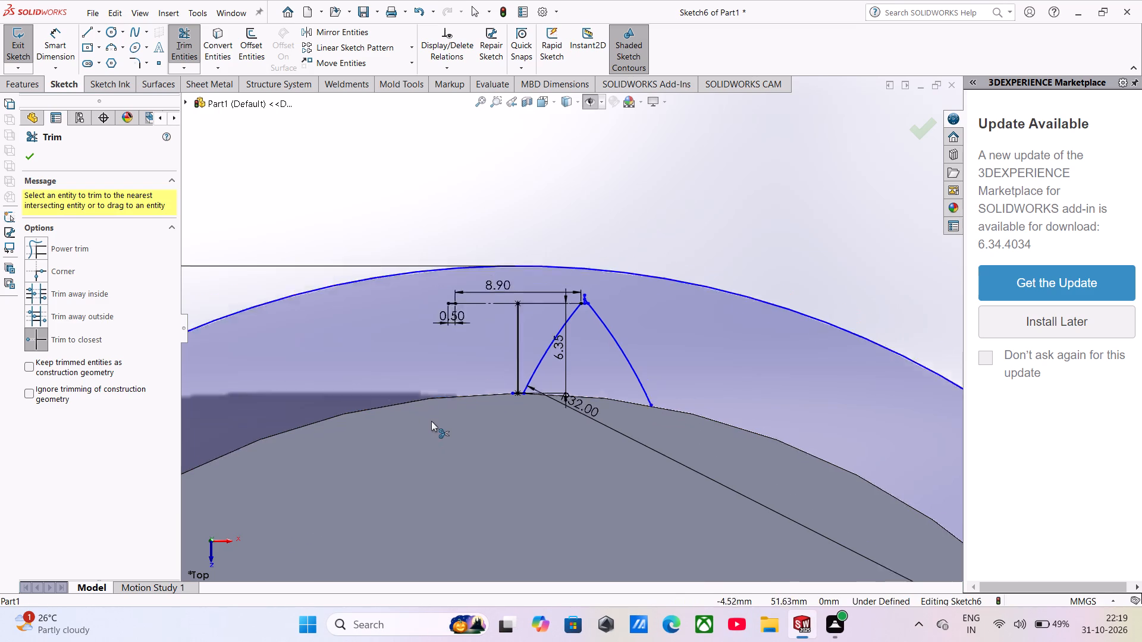
scroll(431, 421, "up", 2)
scroll(541, 370, "down", 9)
scroll(611, 331, "up", 5)
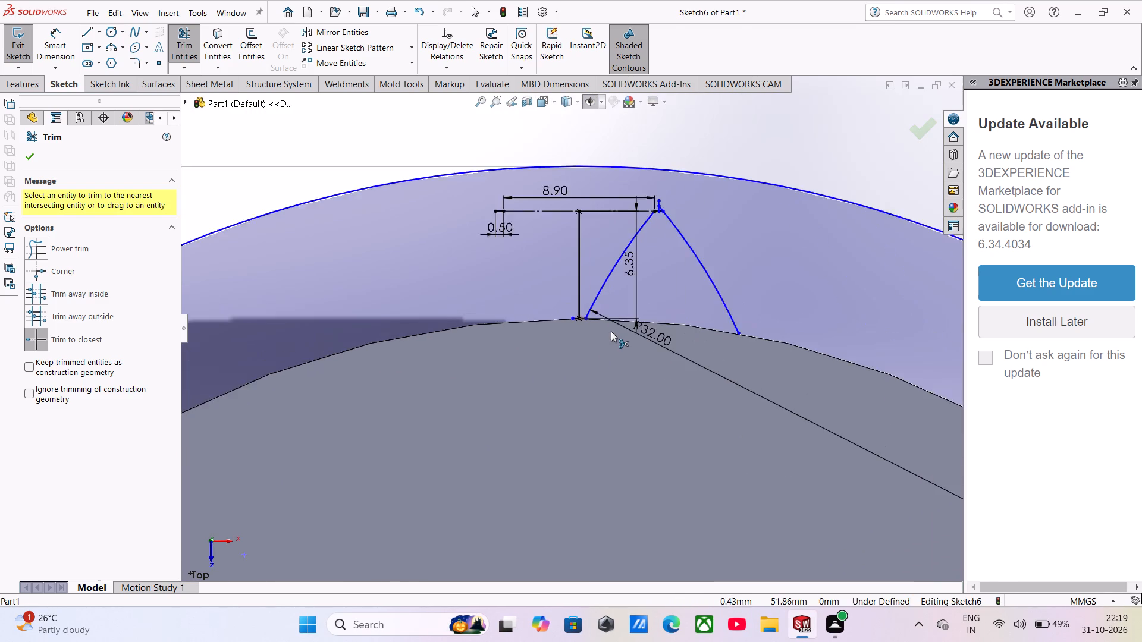
scroll(611, 331, "up", 2)
scroll(610, 317, "down", 4)
scroll(655, 341, "down", 6)
scroll(813, 354, "down", 3)
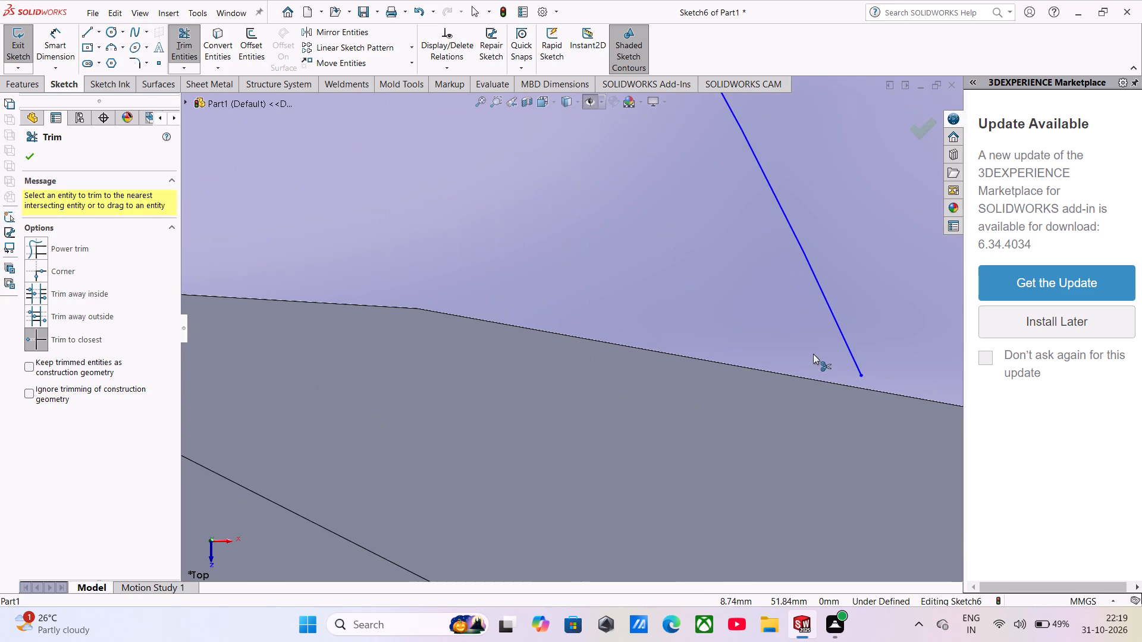
left_click(213, 32)
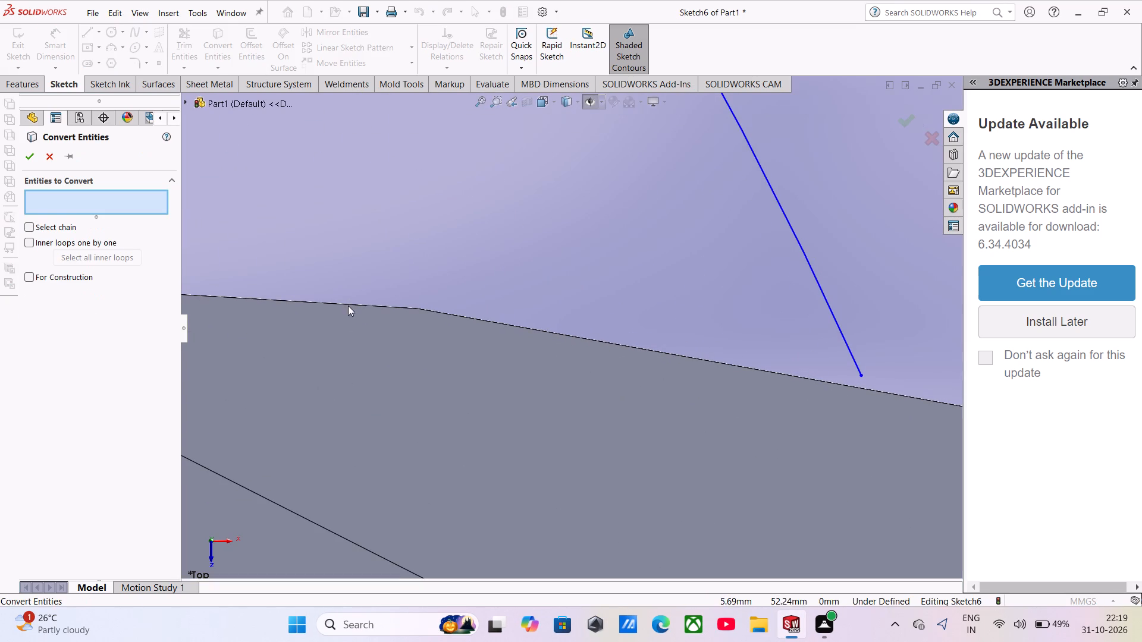
left_click(348, 306)
right_click(58, 198)
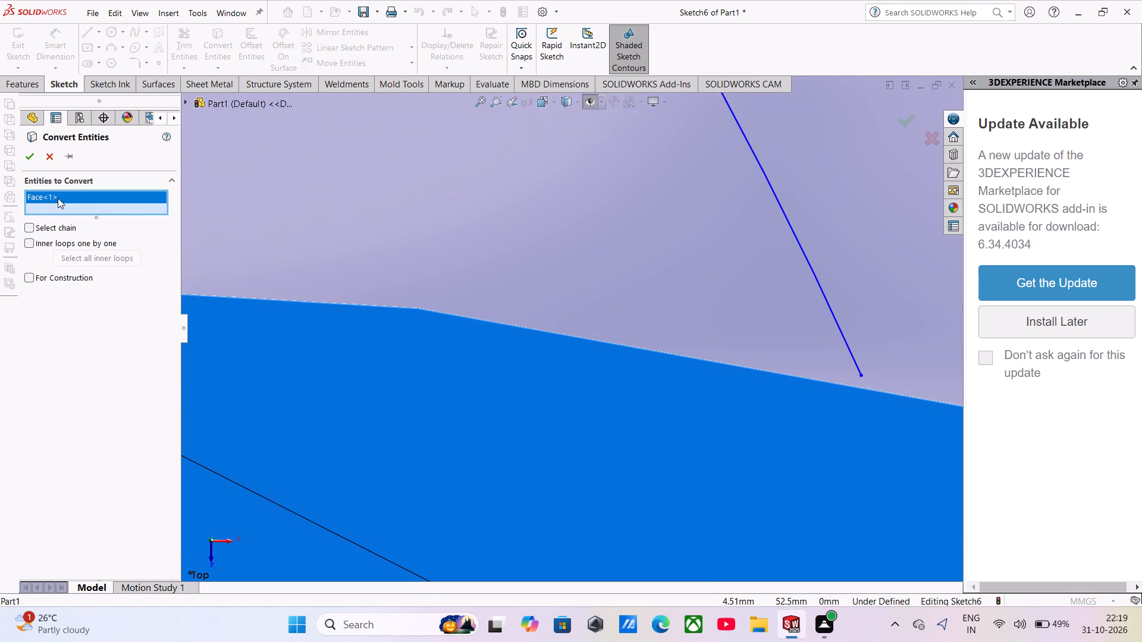
left_click(72, 209)
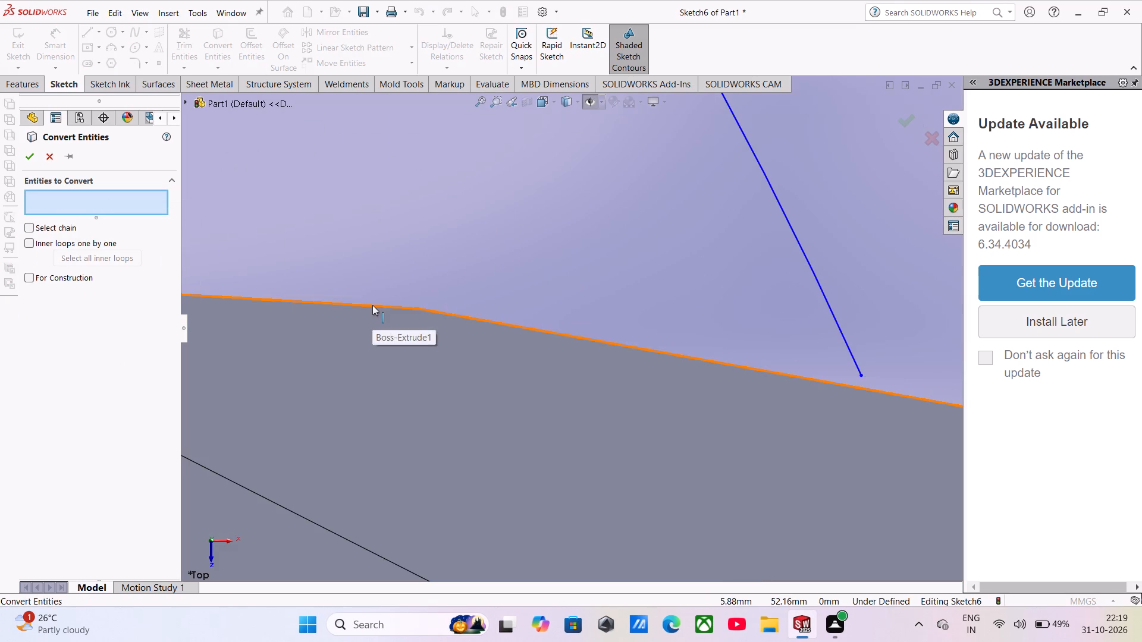
left_click(372, 305)
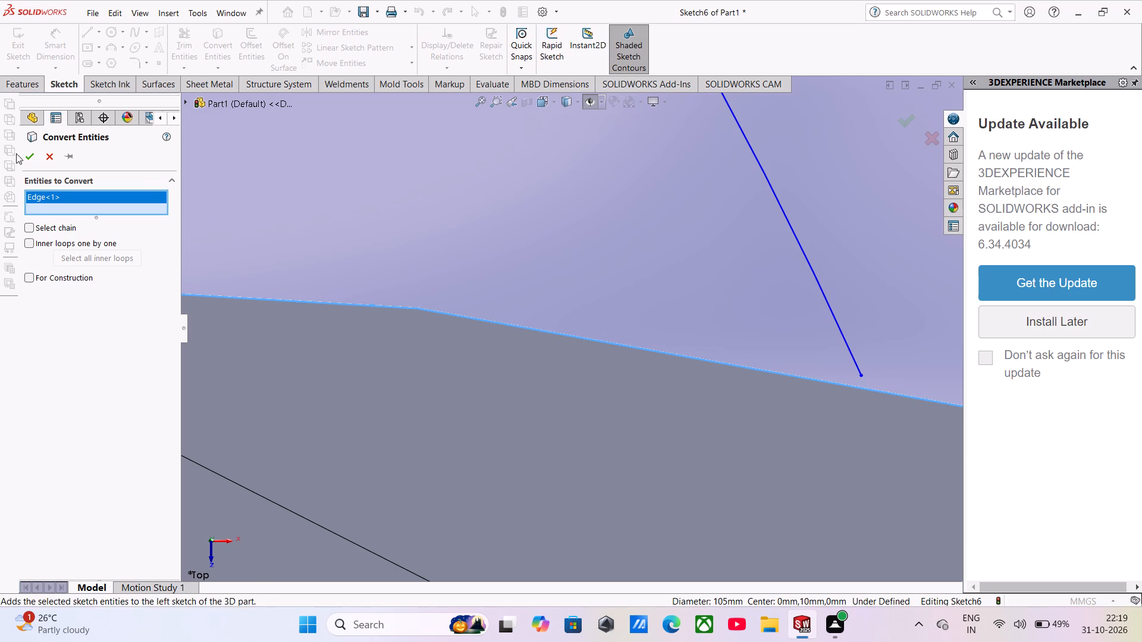
left_click(21, 155)
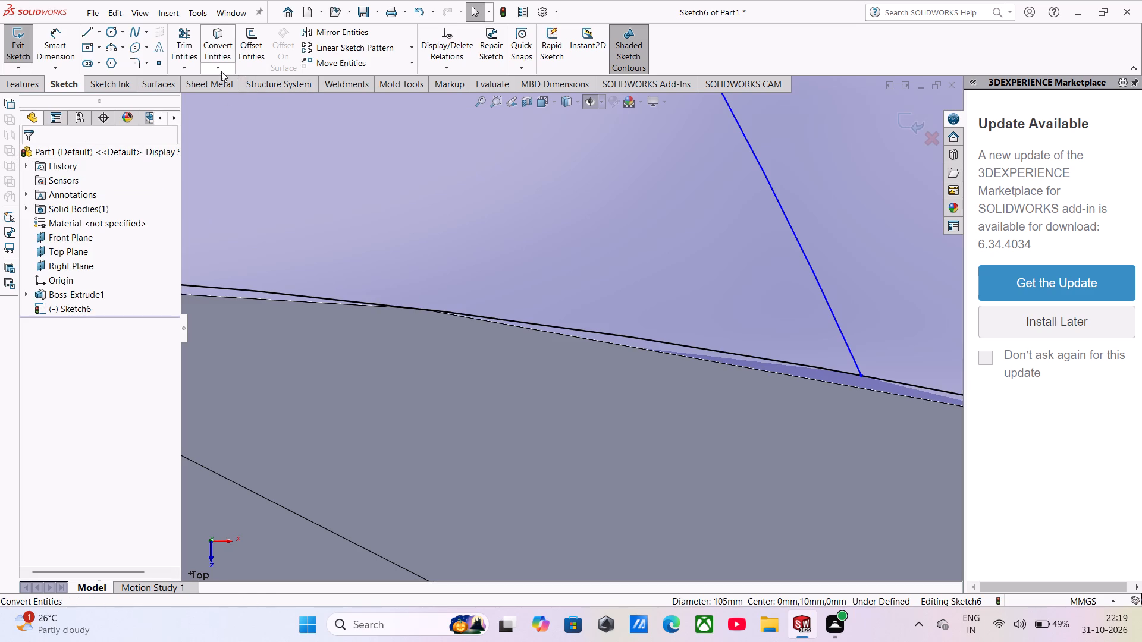
Extend the mirrored flank arc's root end to the converted 105 mm circle.
left_click(190, 67)
left_click(195, 93)
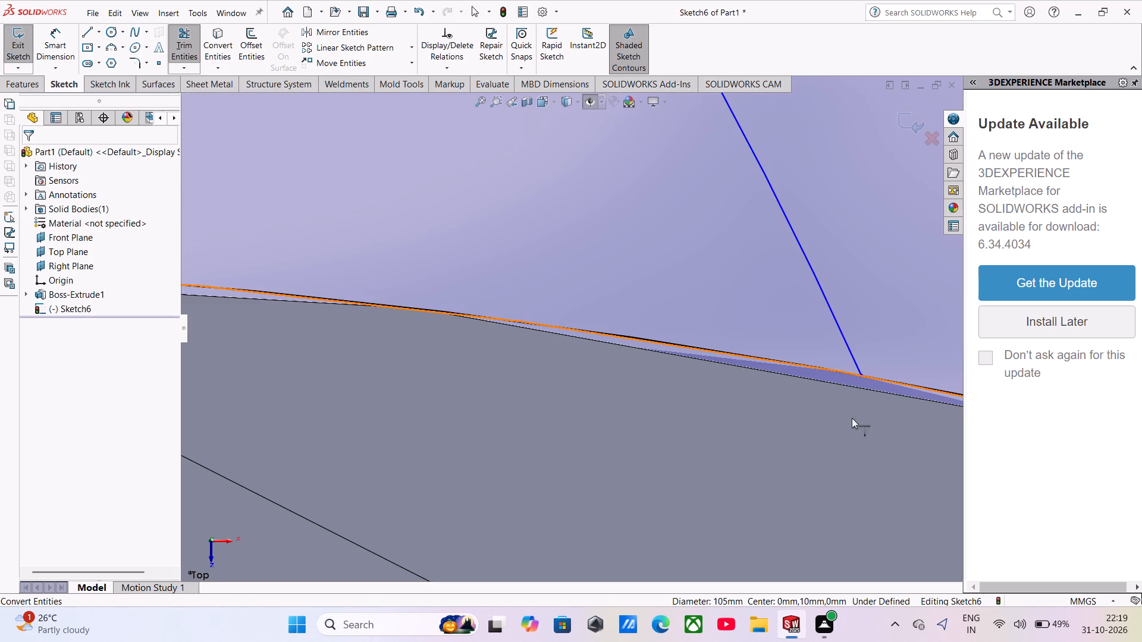
scroll(856, 414, "up", 5)
scroll(688, 332, "down", 9)
scroll(605, 392, "down", 4)
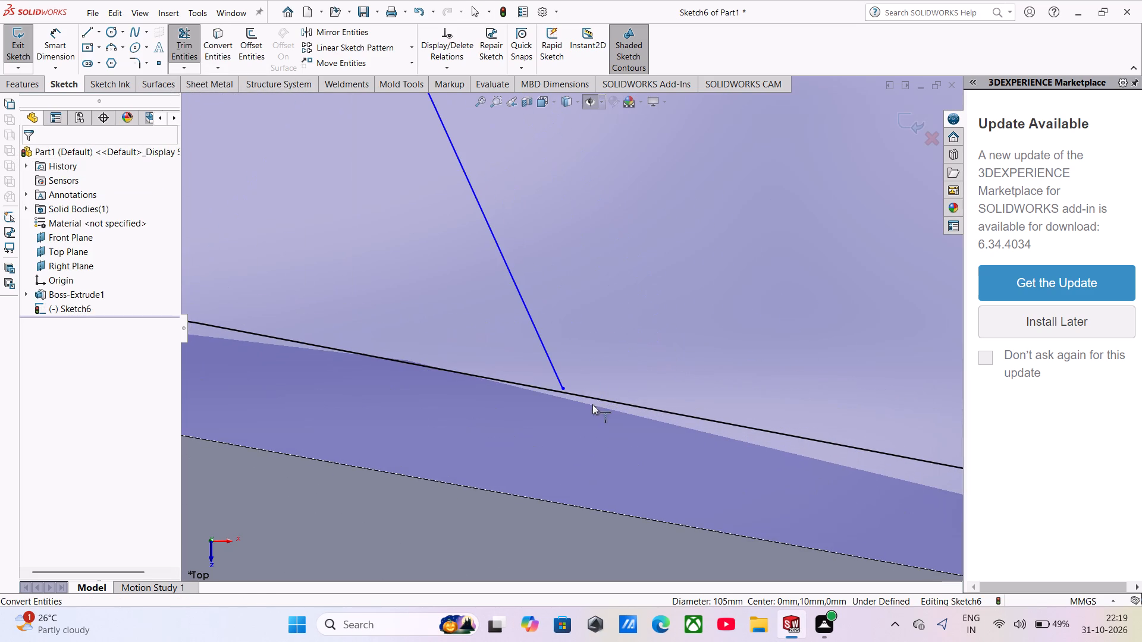
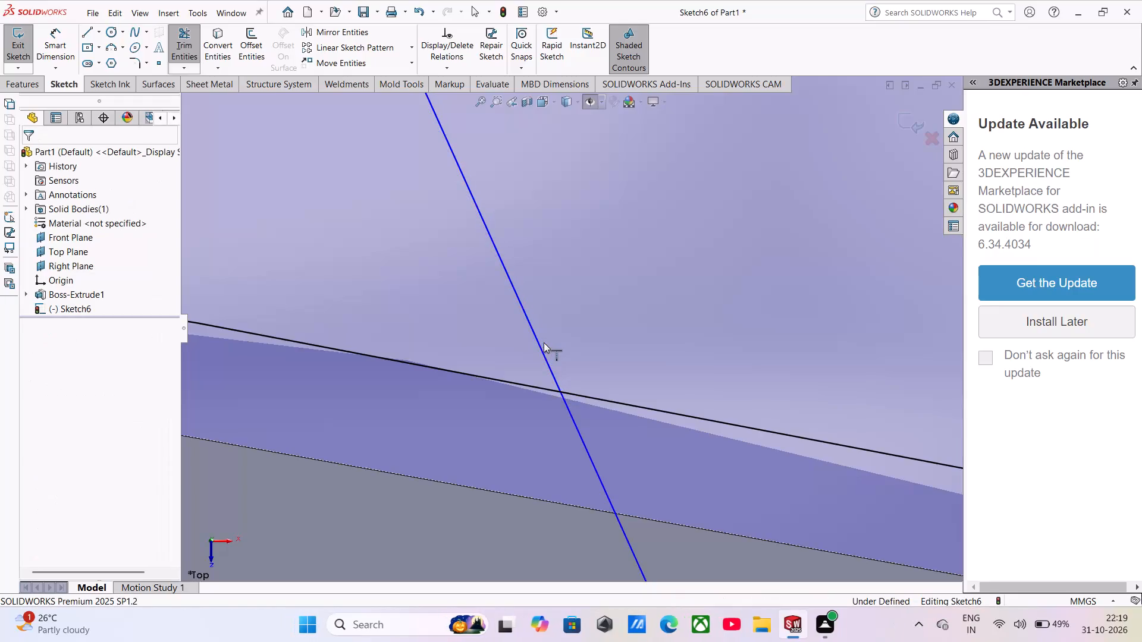
Trim off the extended flank arc inside the 105 mm circle and its leftover piece near the 123 mm circle.
scroll(549, 414, "up", 20)
scroll(549, 414, "up", 5)
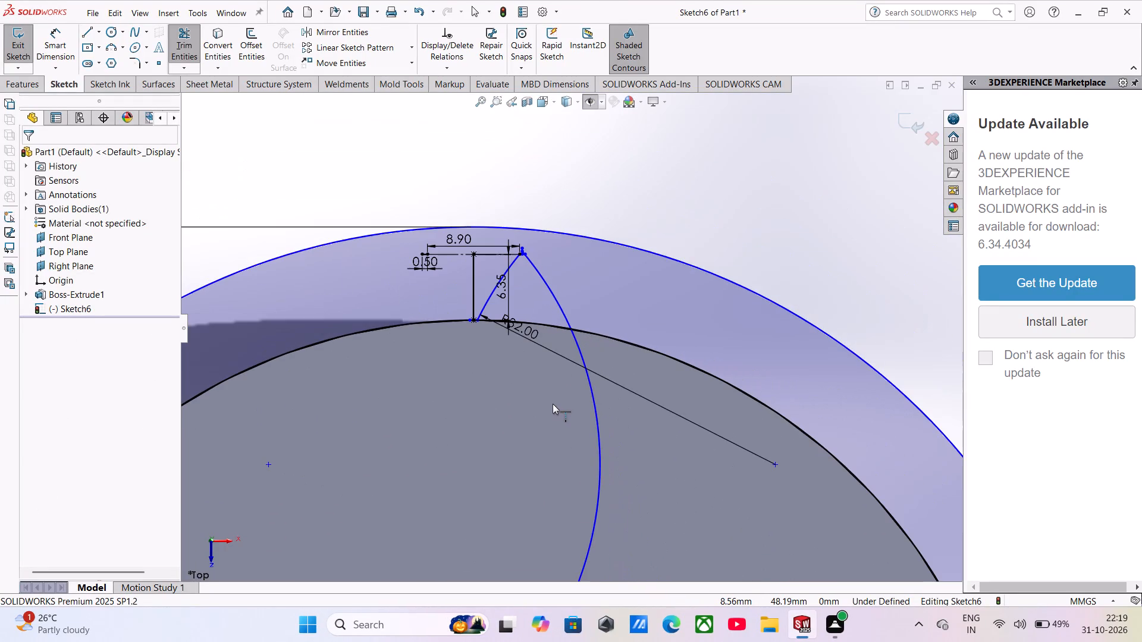
scroll(554, 361, "up", 4)
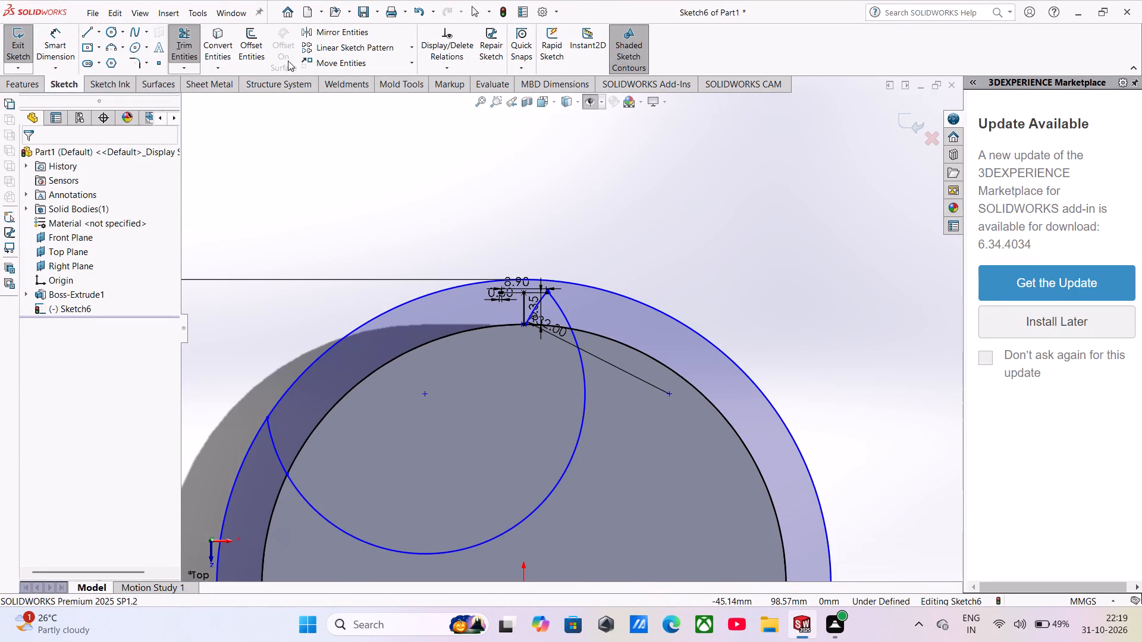
left_click(192, 51)
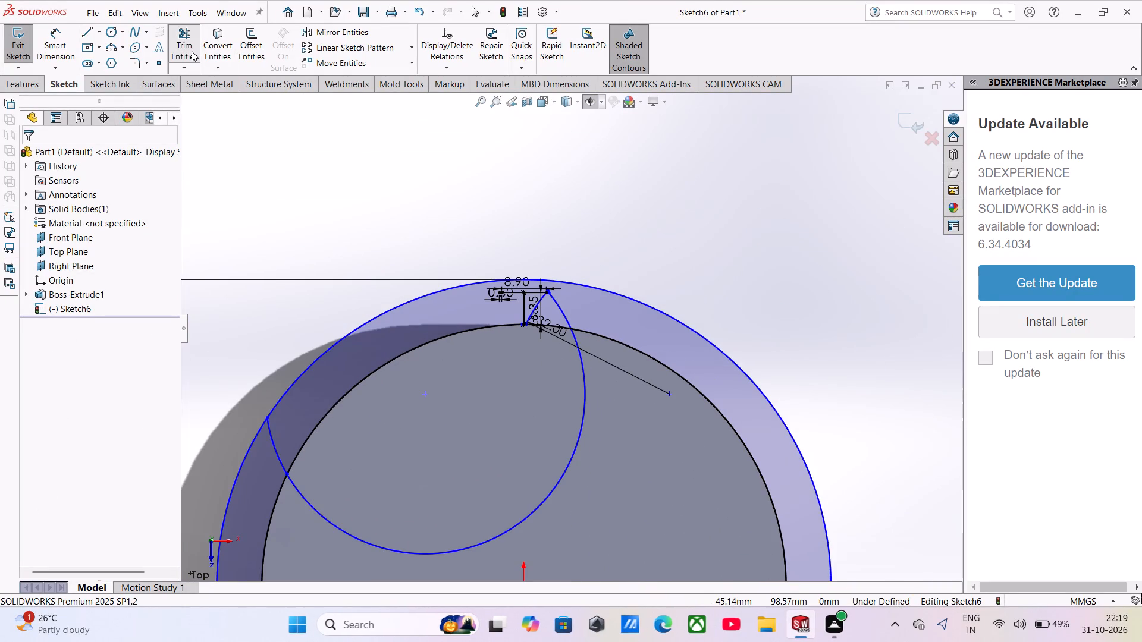
left_click(584, 374)
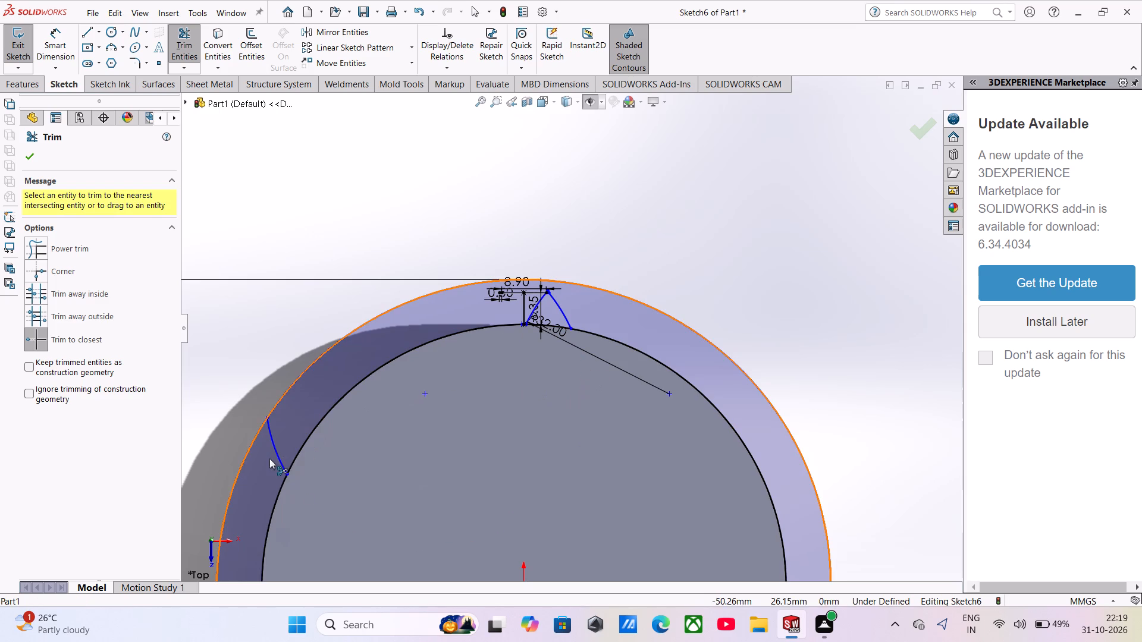
left_click(274, 451)
scroll(419, 401, "up", 1)
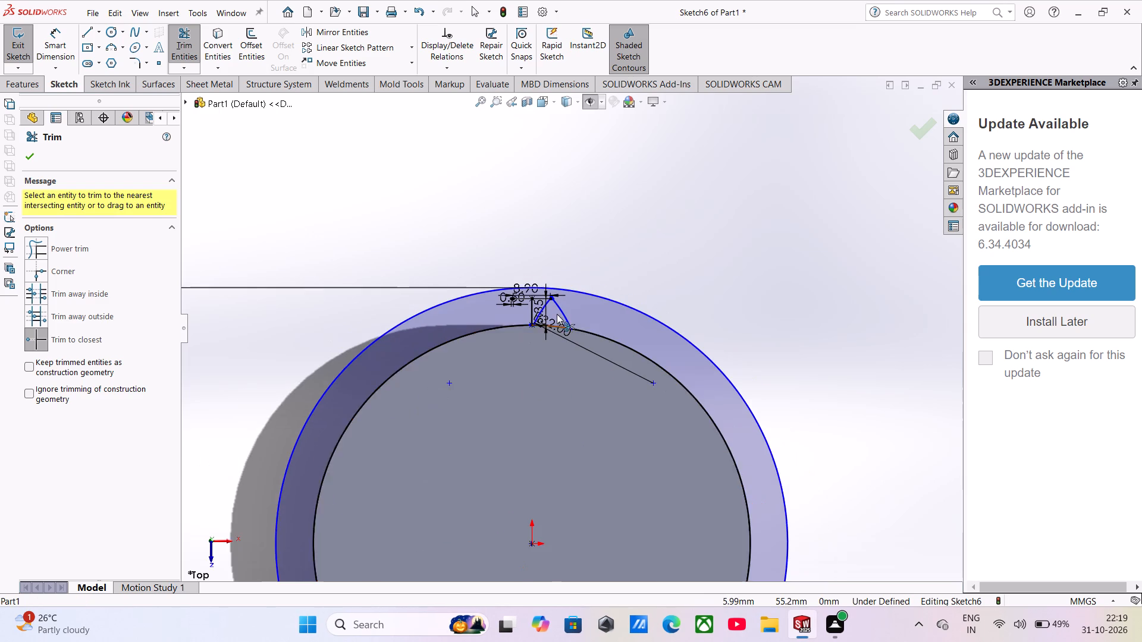
Trim away the converted 105 mm circle between the two tooth flanks and around the rest of the disc.
scroll(557, 314, "down", 11)
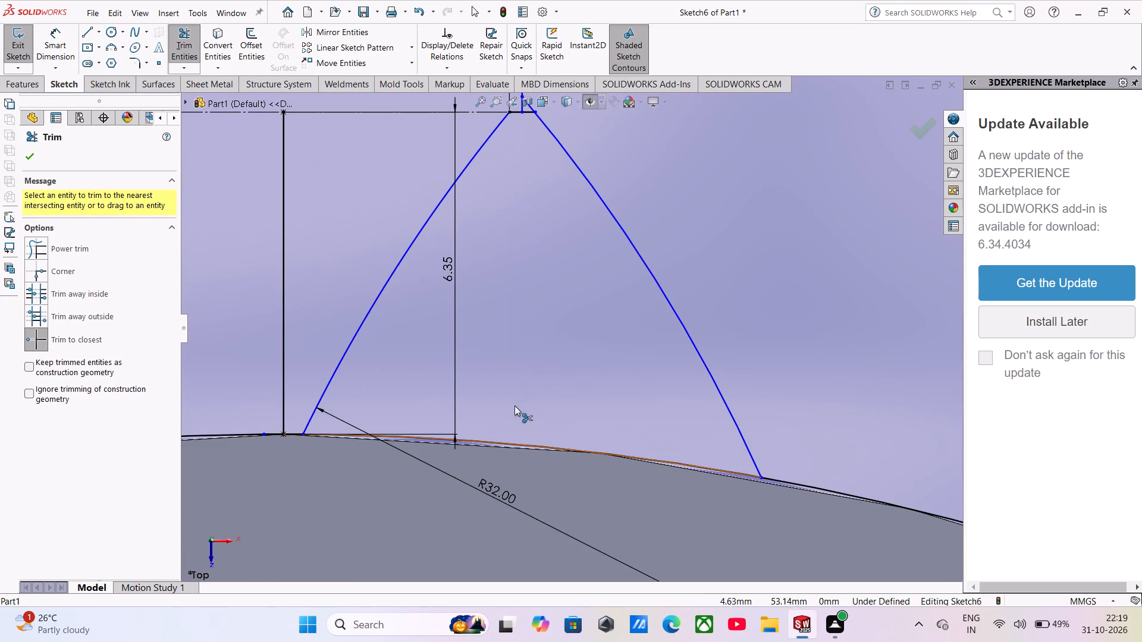
left_click(504, 440)
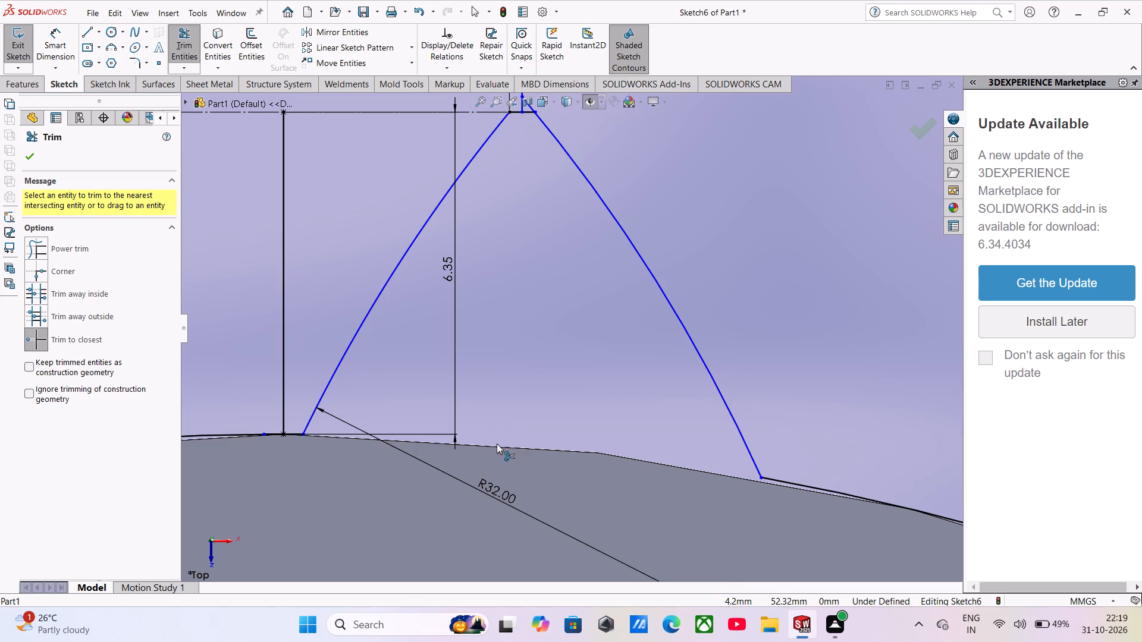
scroll(607, 465, "up", 3)
left_click(857, 454)
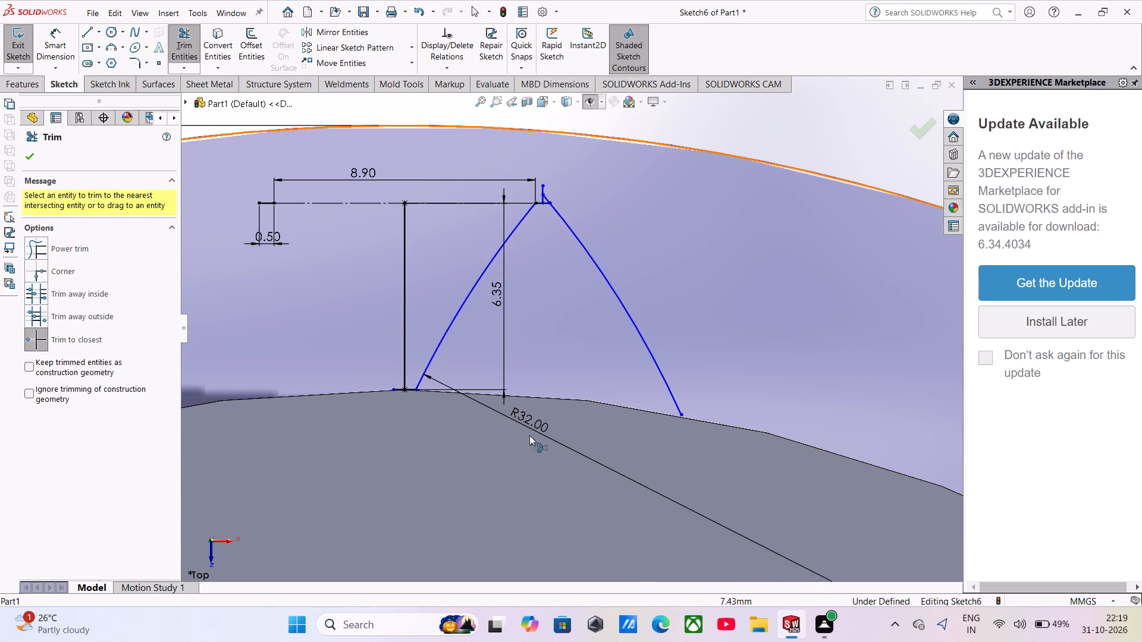
Trim the flank arc's overrun and the short vertical line sticking out above the tooth's tip line.
scroll(469, 199, "down", 3)
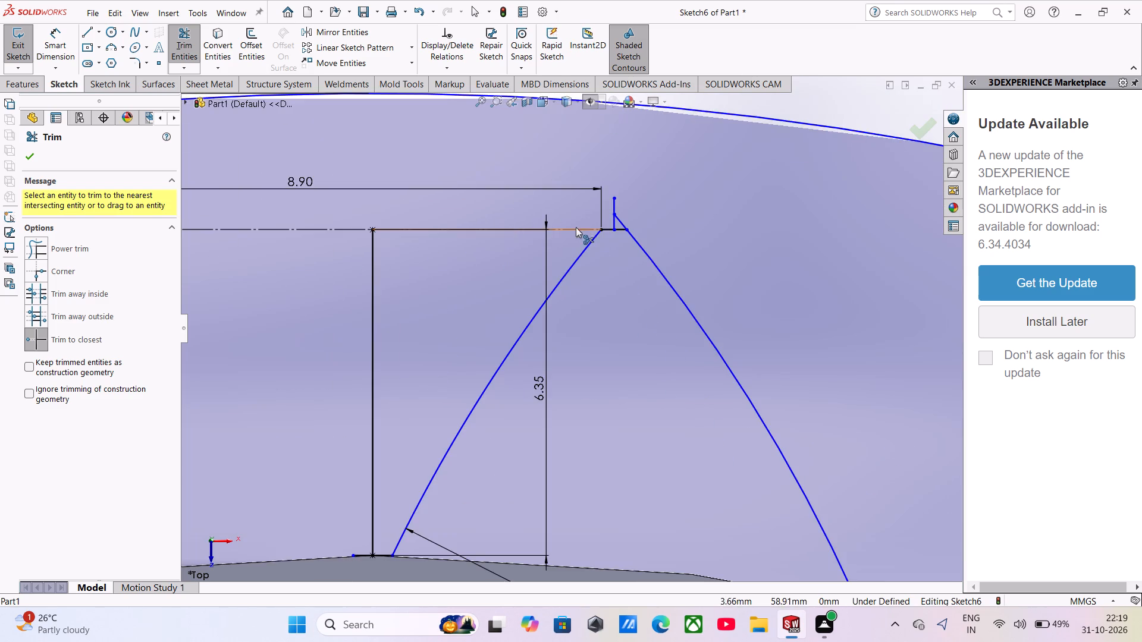
scroll(592, 227, "down", 3)
left_click(637, 234)
left_click(629, 231)
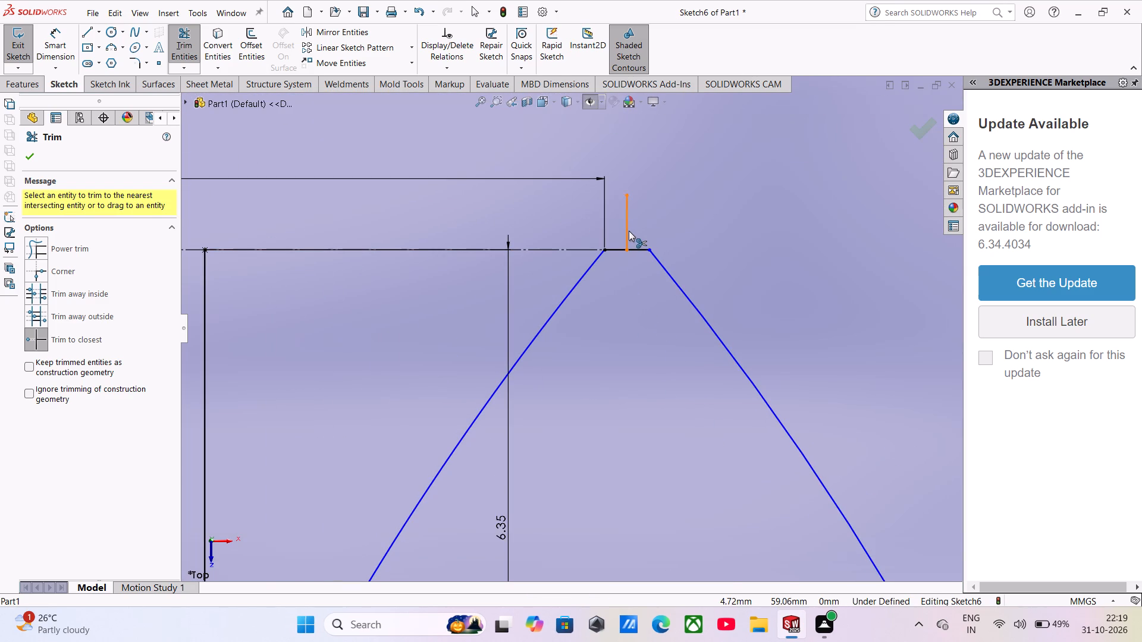
scroll(628, 294, "up", 6)
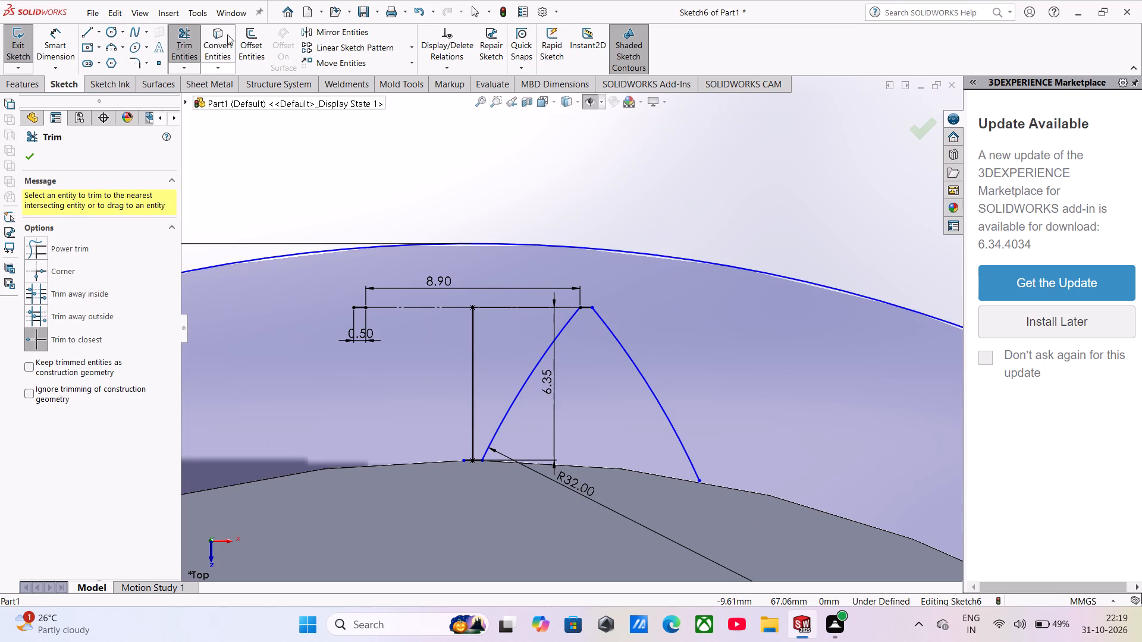
Start a circular sketch pattern about the disc's centre, with both tooth flanks and the tip line as entities.
left_click(410, 49)
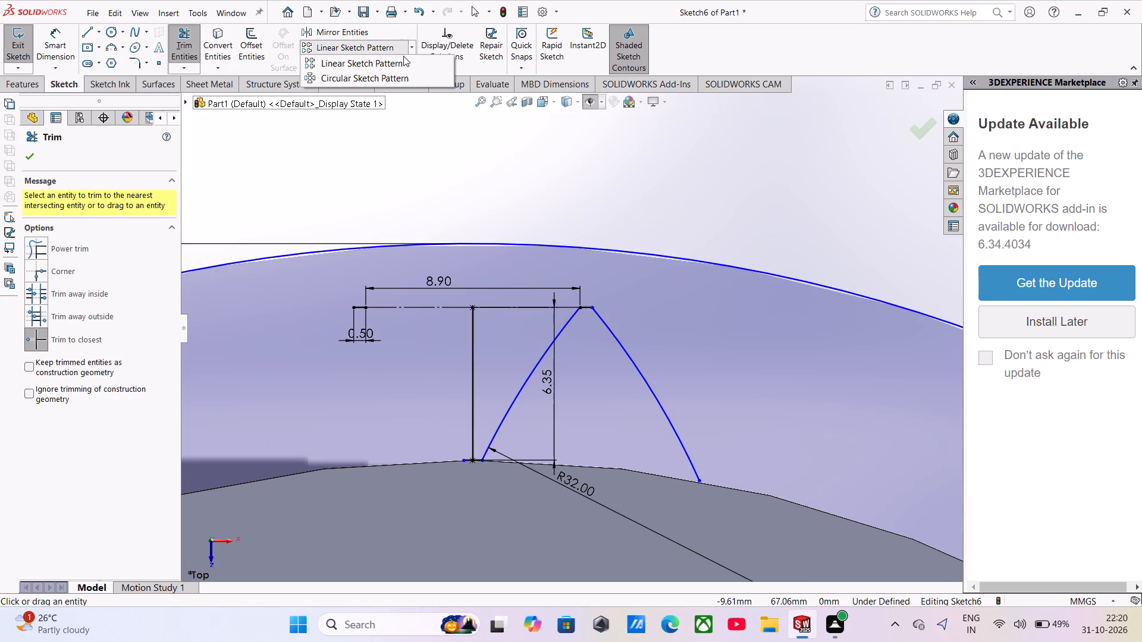
left_click(385, 77)
scroll(553, 490, "up", 2)
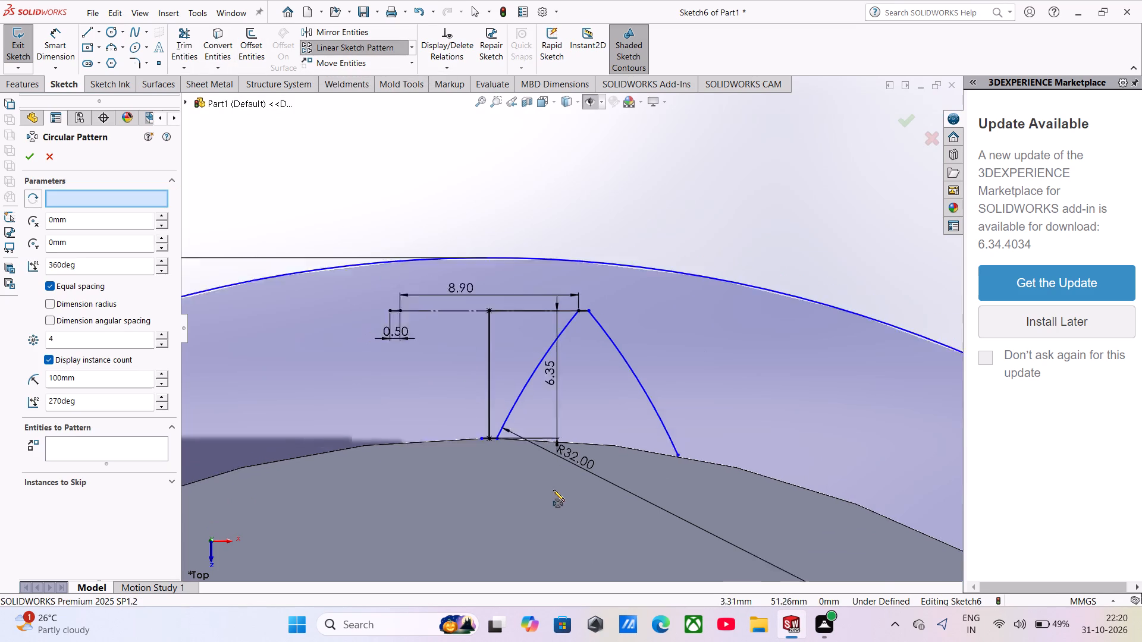
scroll(553, 490, "up", 8)
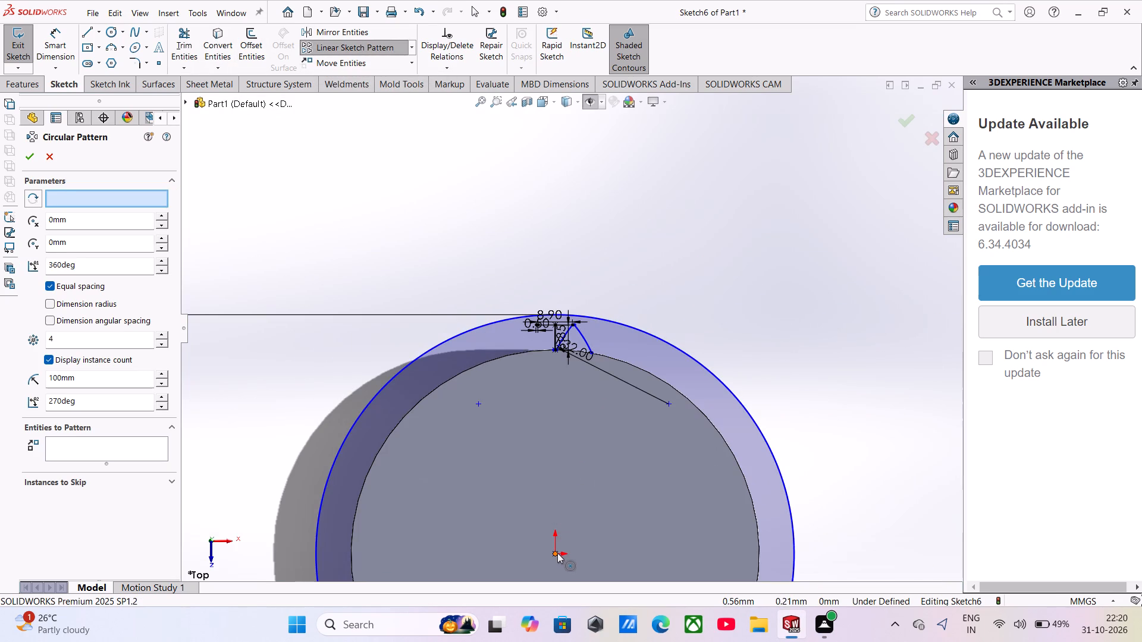
left_click(557, 553)
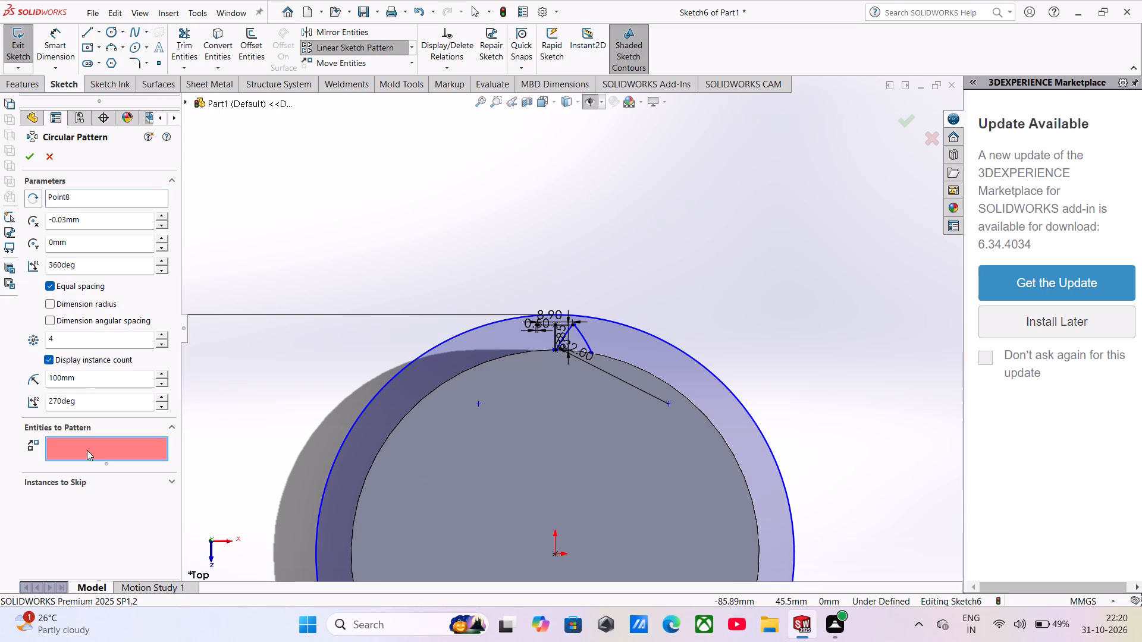
left_click(87, 450)
scroll(603, 366, "down", 5)
scroll(550, 306, "down", 4)
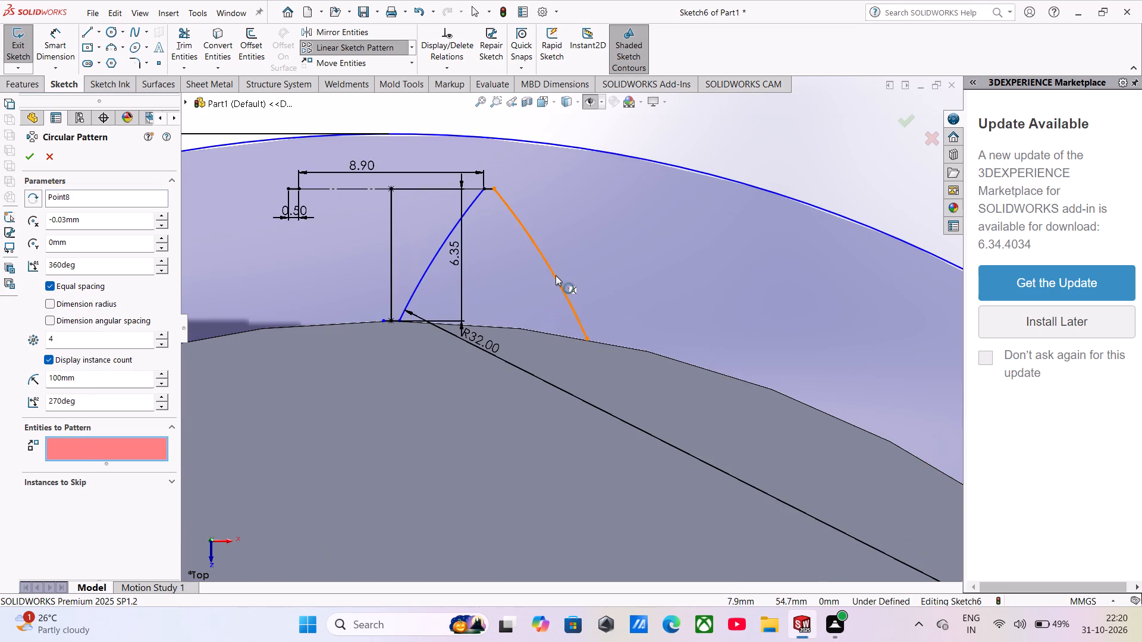
left_click(556, 275)
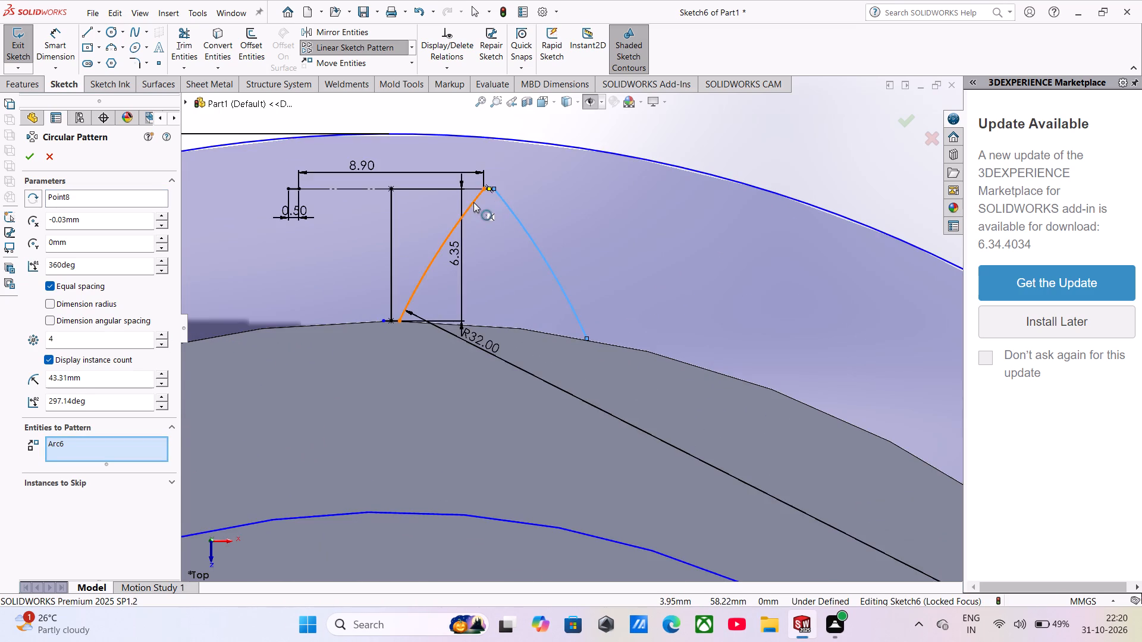
left_click(473, 202)
scroll(474, 201, "down", 5)
left_click(560, 210)
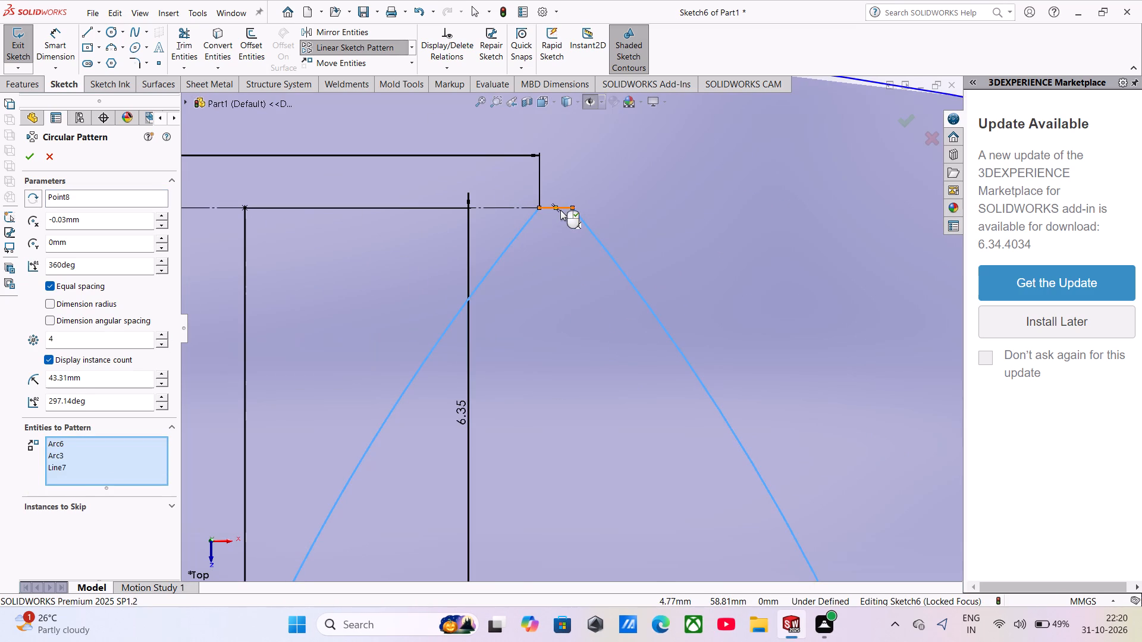
scroll(560, 263, "up", 7)
scroll(541, 367, "up", 2)
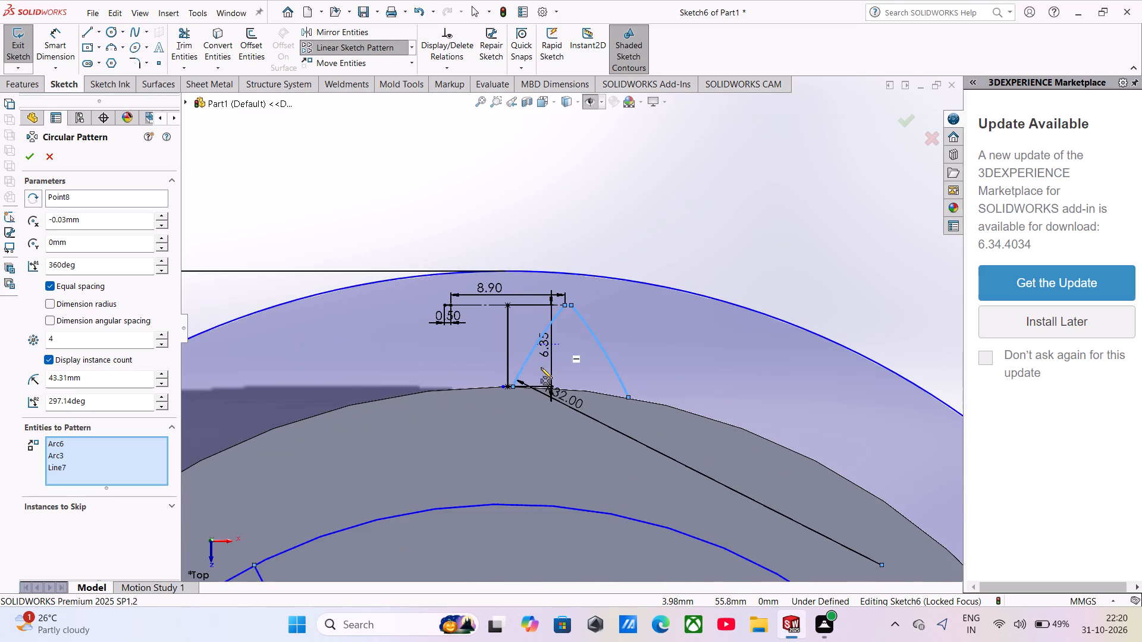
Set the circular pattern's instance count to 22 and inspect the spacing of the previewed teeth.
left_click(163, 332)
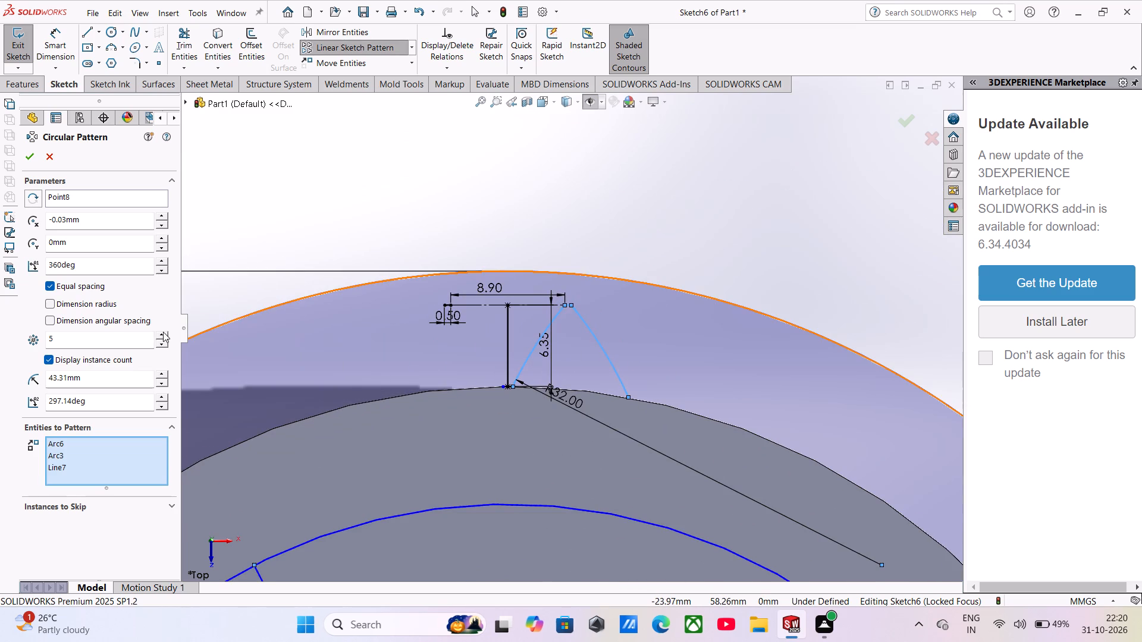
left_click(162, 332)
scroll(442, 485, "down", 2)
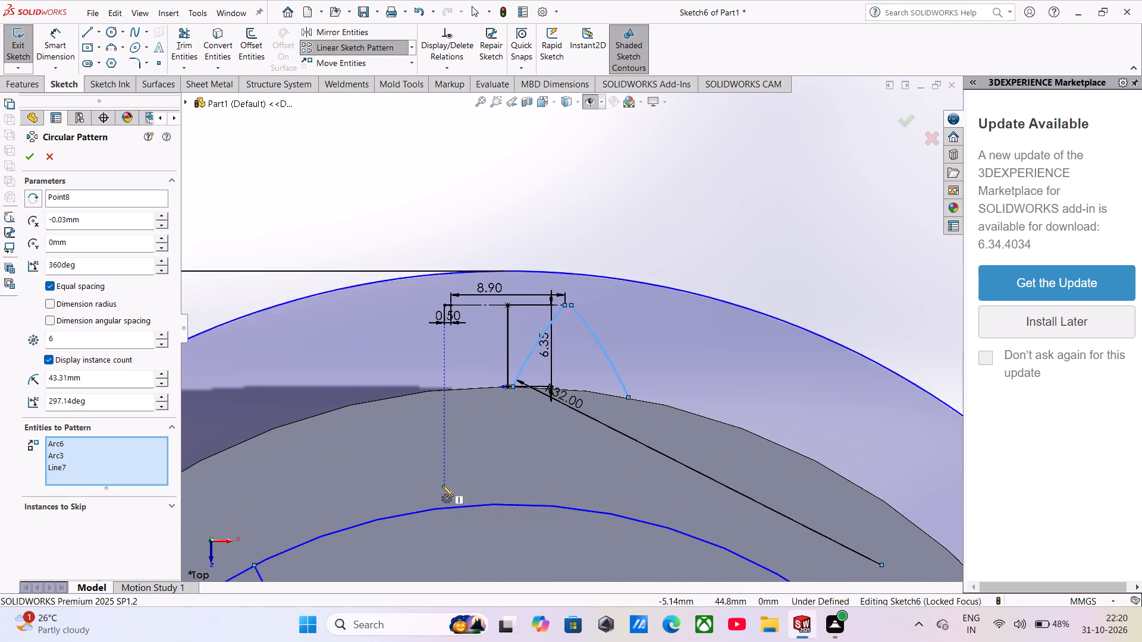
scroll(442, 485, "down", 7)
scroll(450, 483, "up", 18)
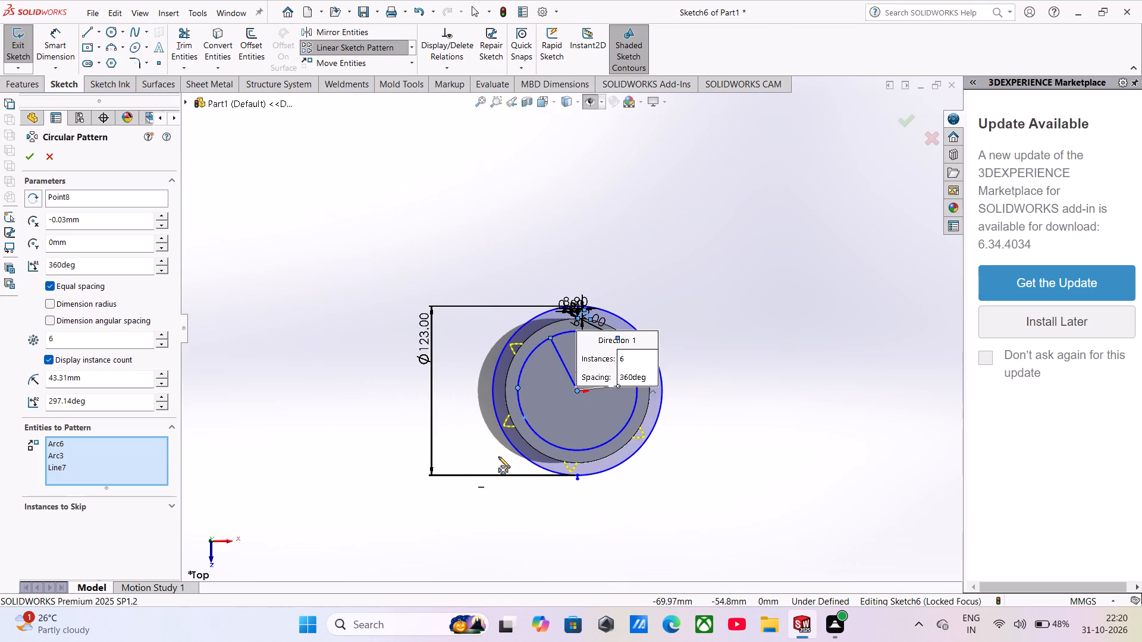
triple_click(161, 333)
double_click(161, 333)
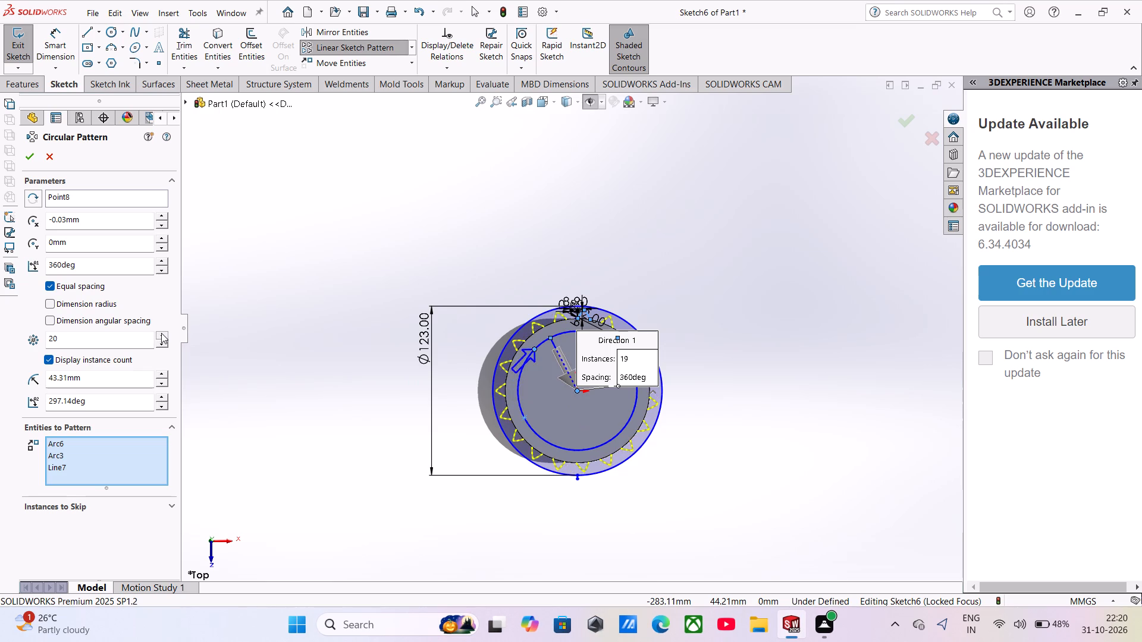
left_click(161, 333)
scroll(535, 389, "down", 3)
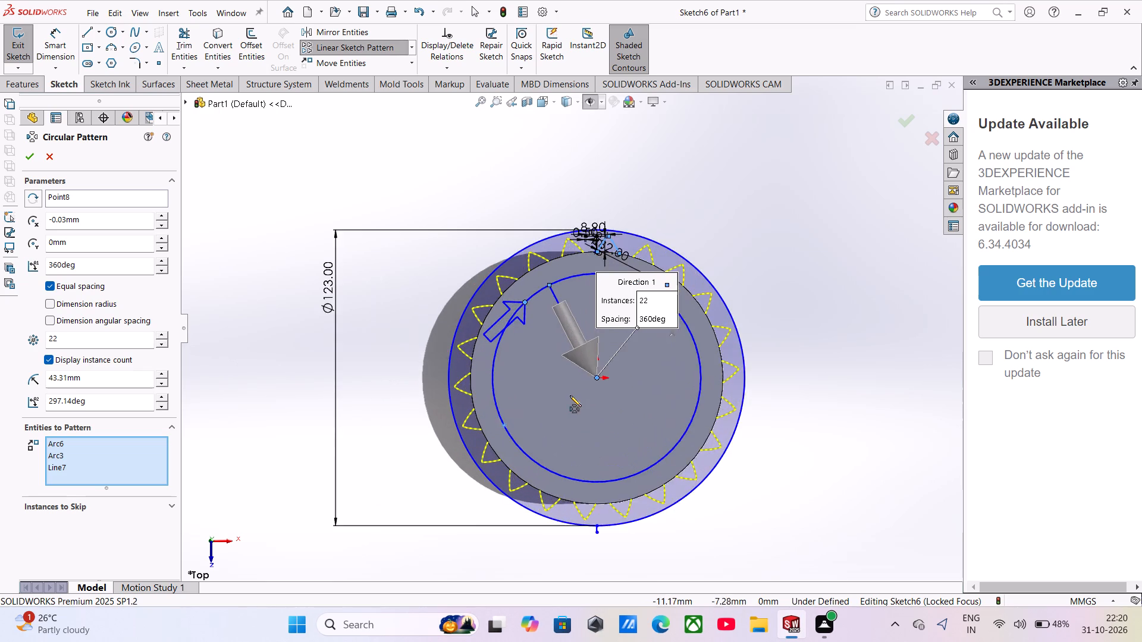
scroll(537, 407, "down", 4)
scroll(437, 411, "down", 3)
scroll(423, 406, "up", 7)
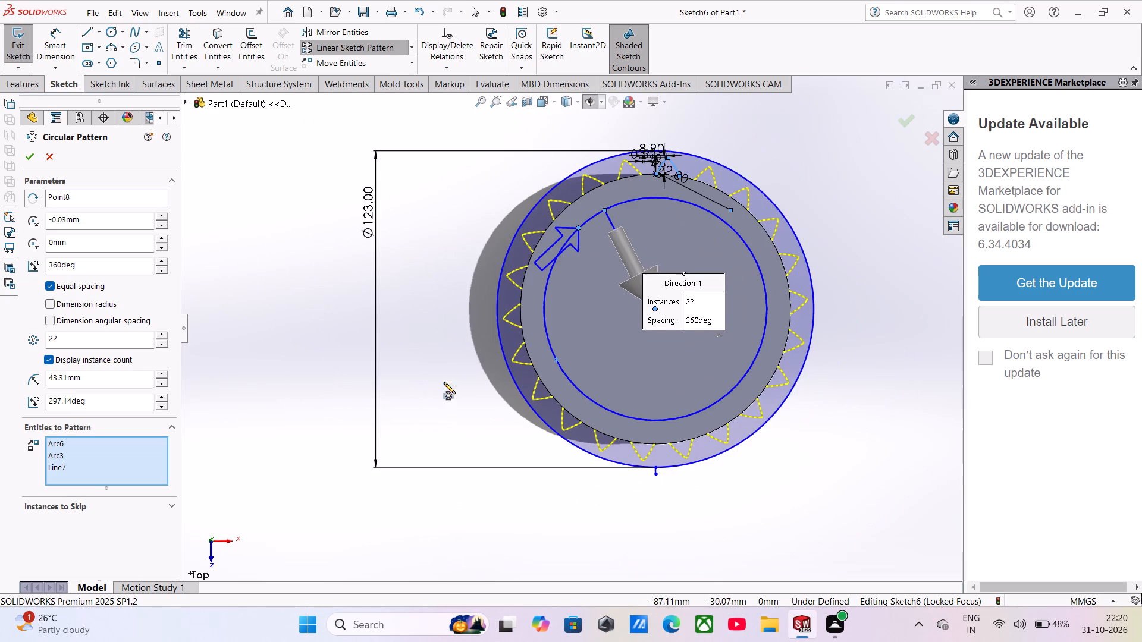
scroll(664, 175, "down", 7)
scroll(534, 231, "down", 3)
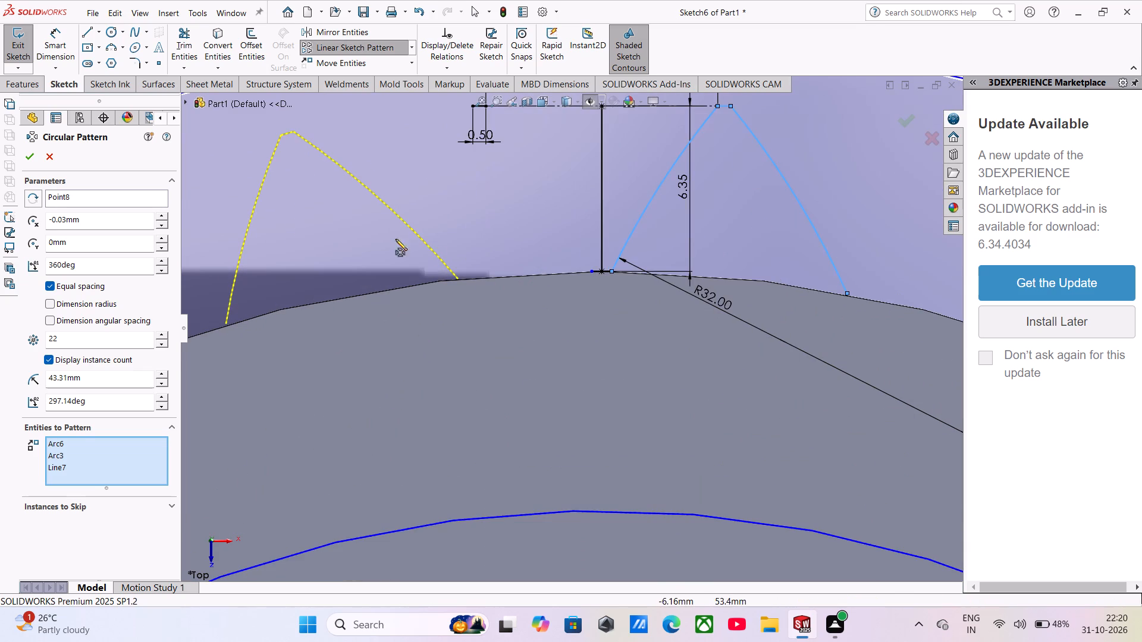
Add the short root line at the base of the tooth's flank to the patterned entities.
left_click(102, 464)
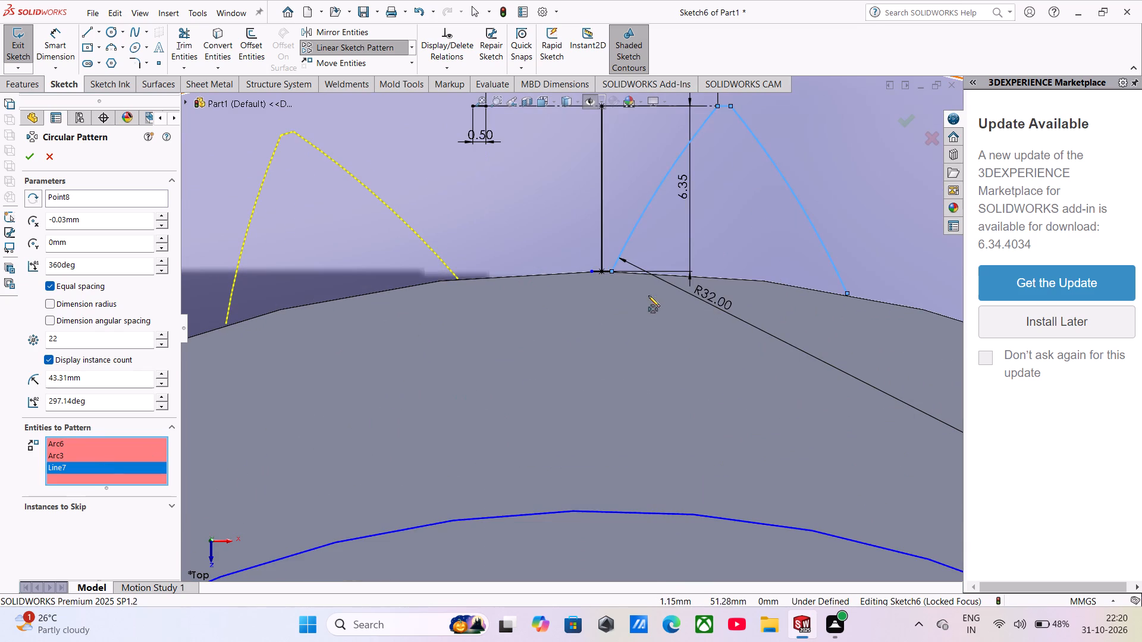
left_click(606, 270)
scroll(401, 366, "up", 5)
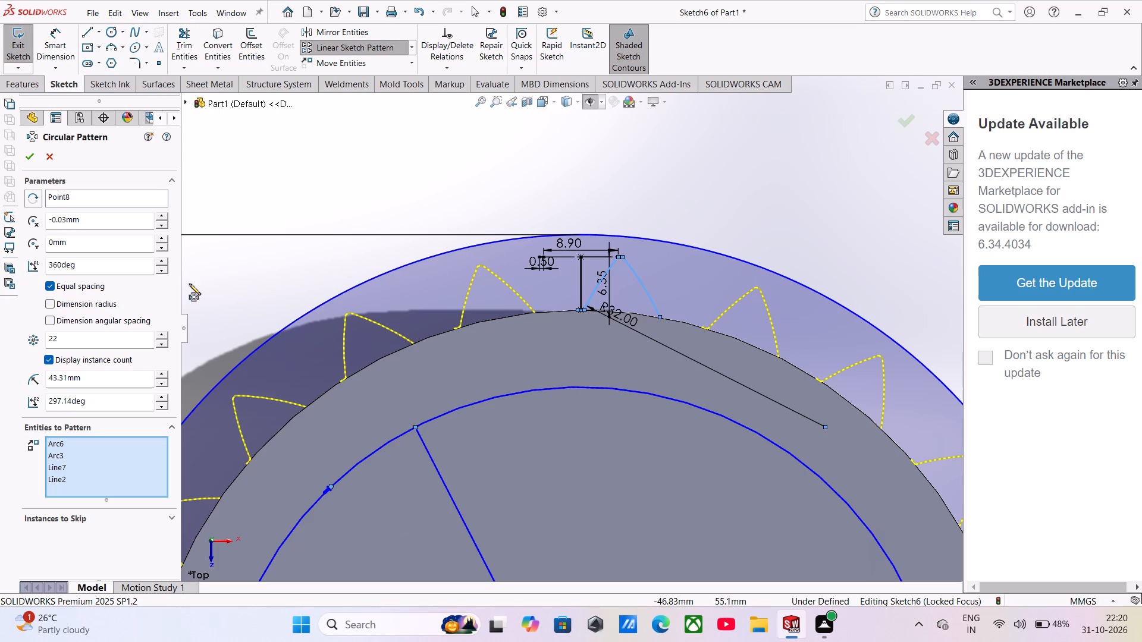
Set the circular pattern's instance count to 33, checking the gap between neighbouring teeth at the root.
left_click(156, 333)
left_click(156, 333)
triple_click(156, 333)
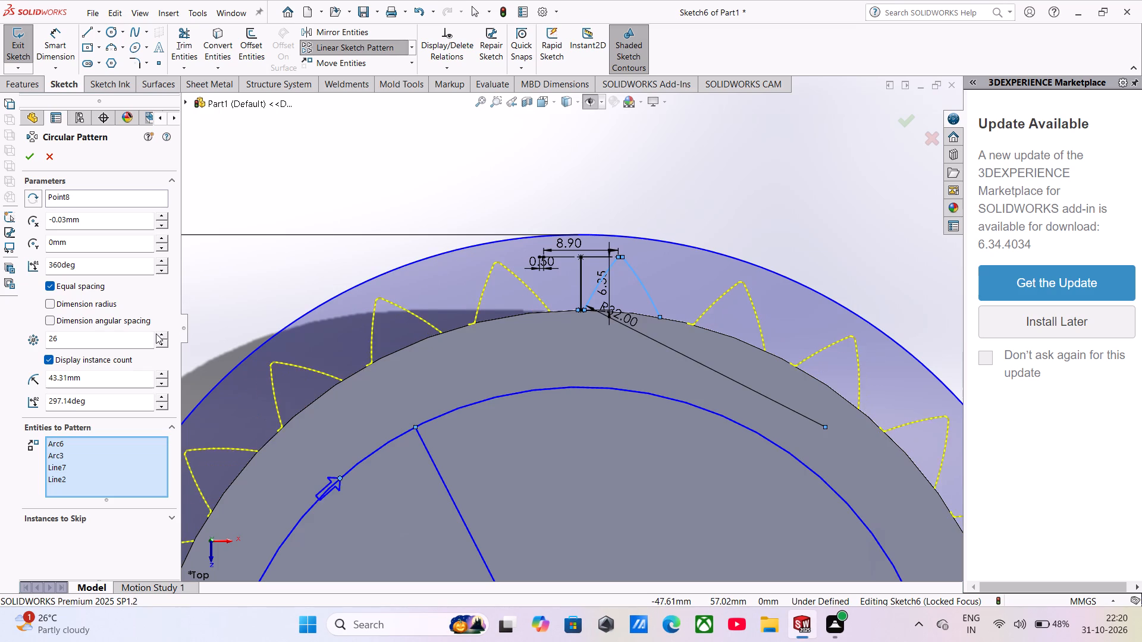
double_click(156, 335)
left_click(156, 335)
left_click(156, 335)
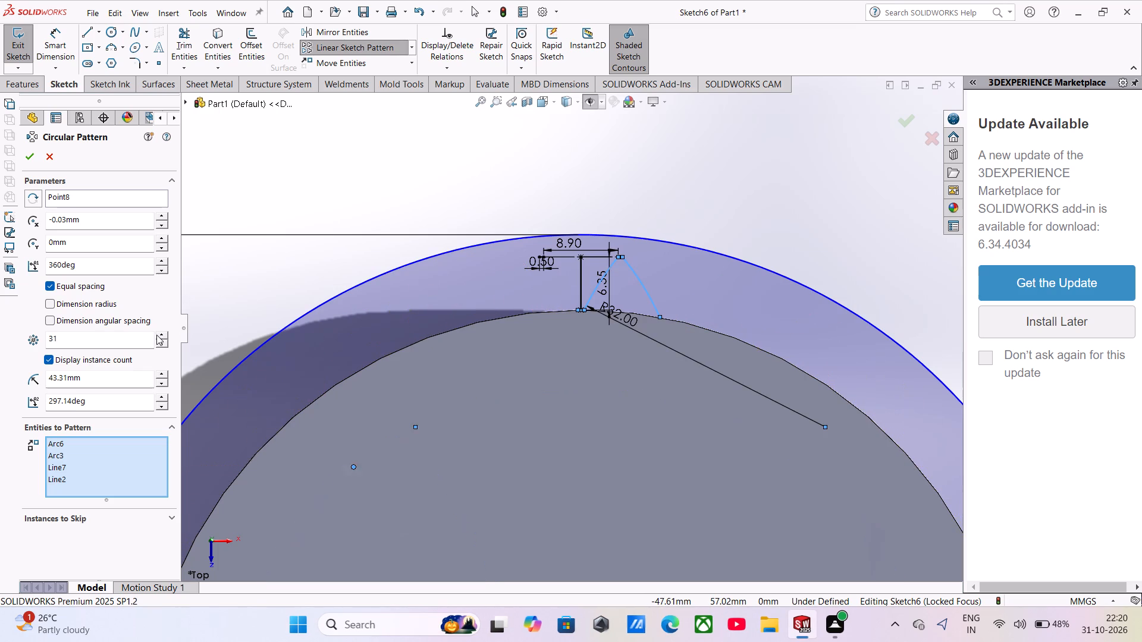
left_click(156, 335)
left_click(156, 335)
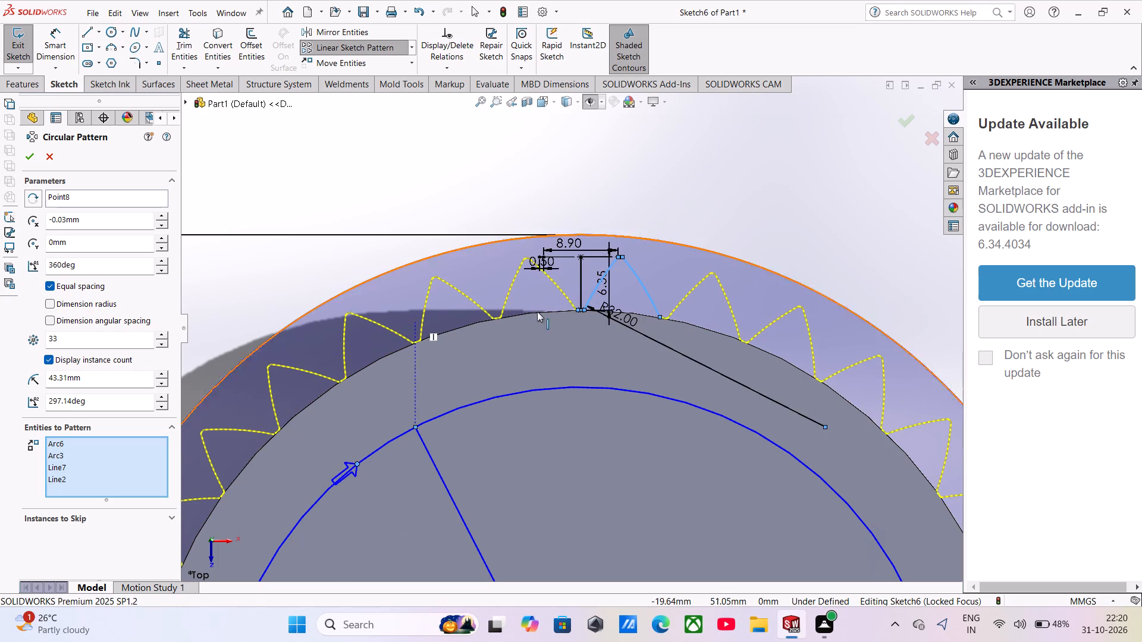
scroll(522, 324, "down", 6)
scroll(469, 314, "down", 4)
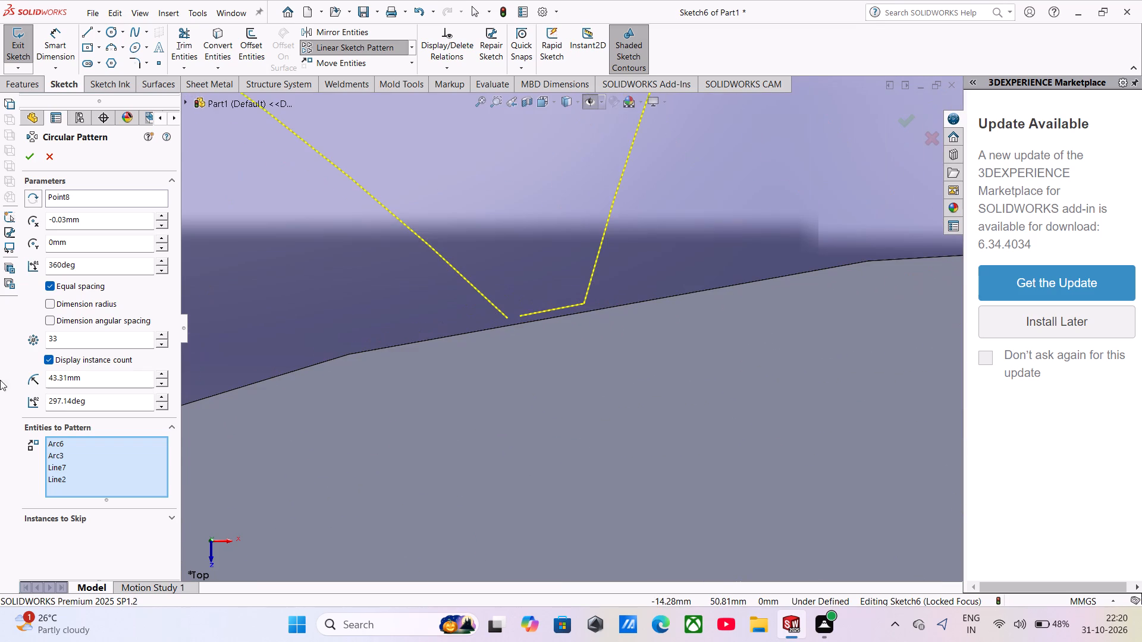
left_click(160, 335)
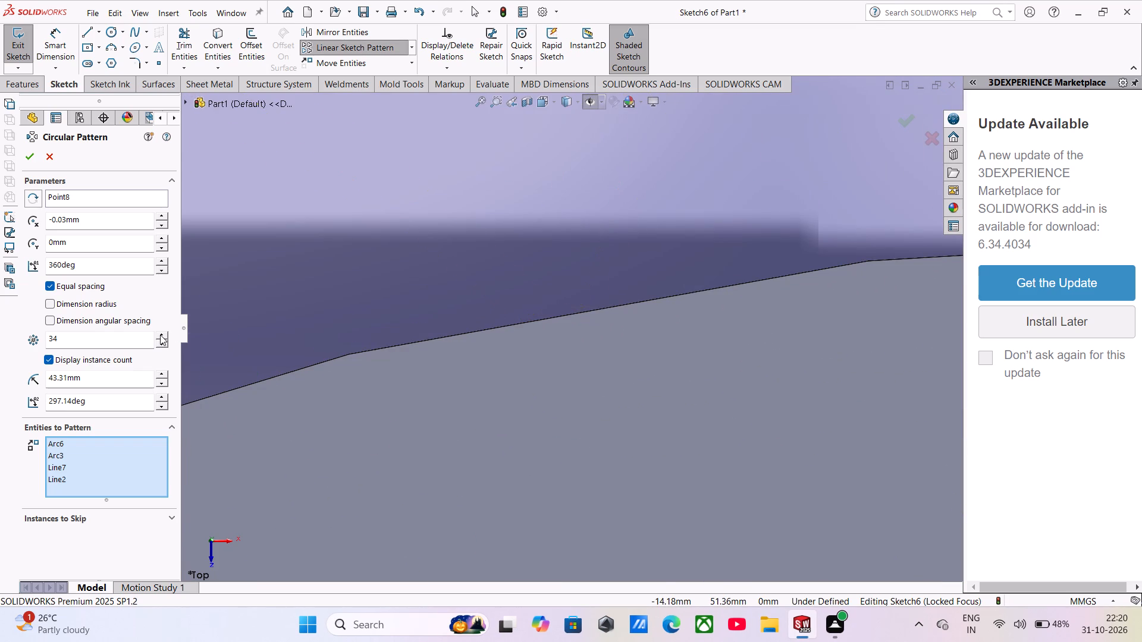
left_click(159, 344)
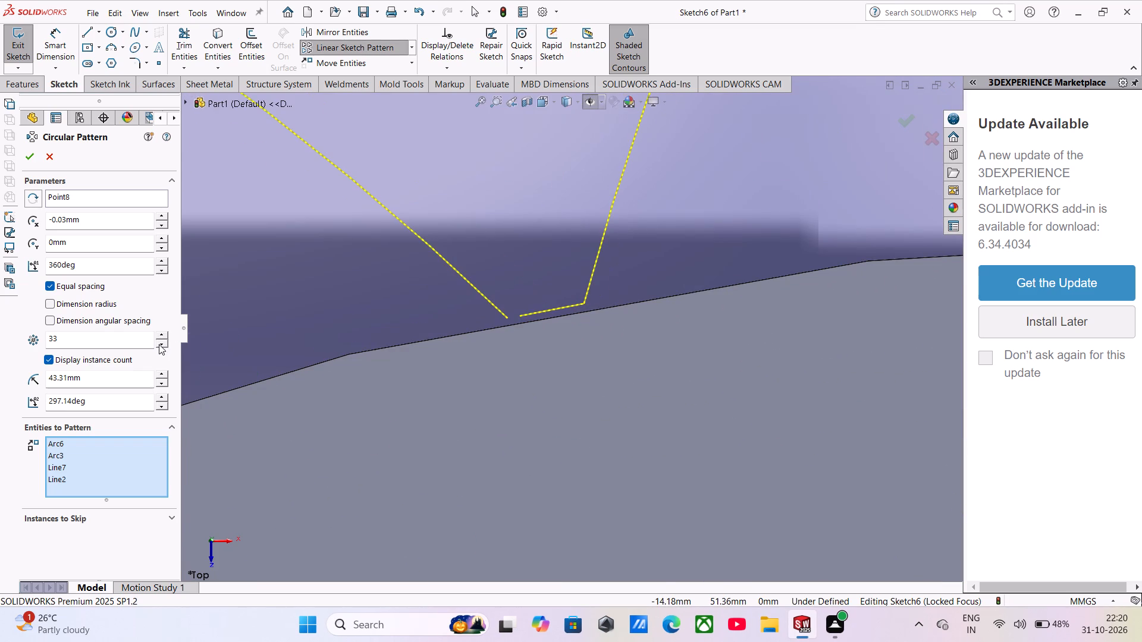
scroll(357, 317, "up", 6)
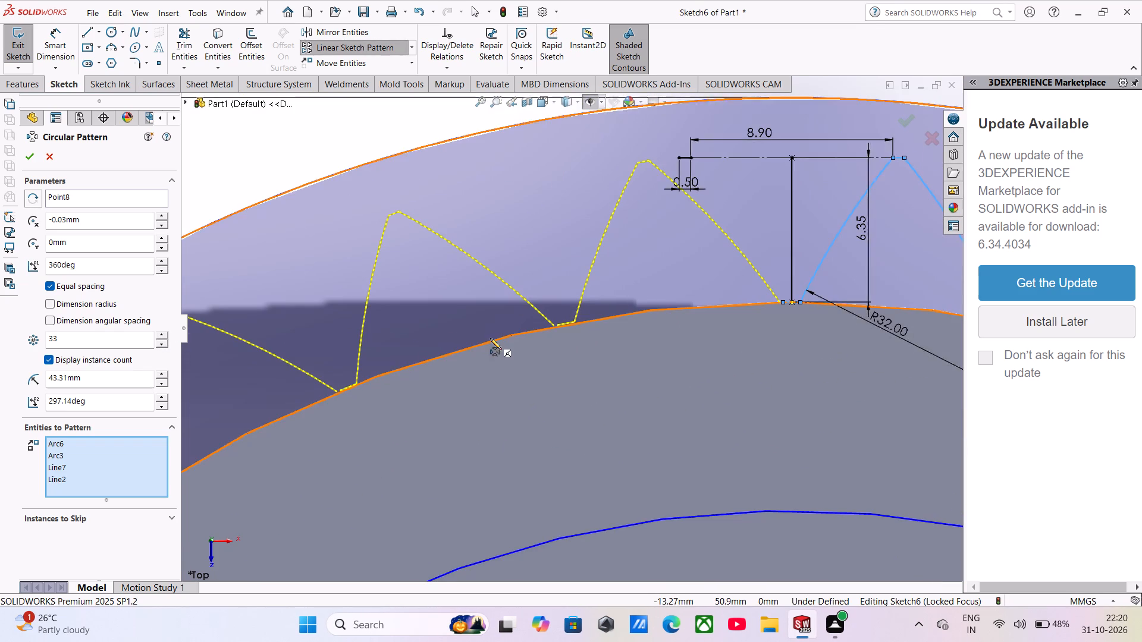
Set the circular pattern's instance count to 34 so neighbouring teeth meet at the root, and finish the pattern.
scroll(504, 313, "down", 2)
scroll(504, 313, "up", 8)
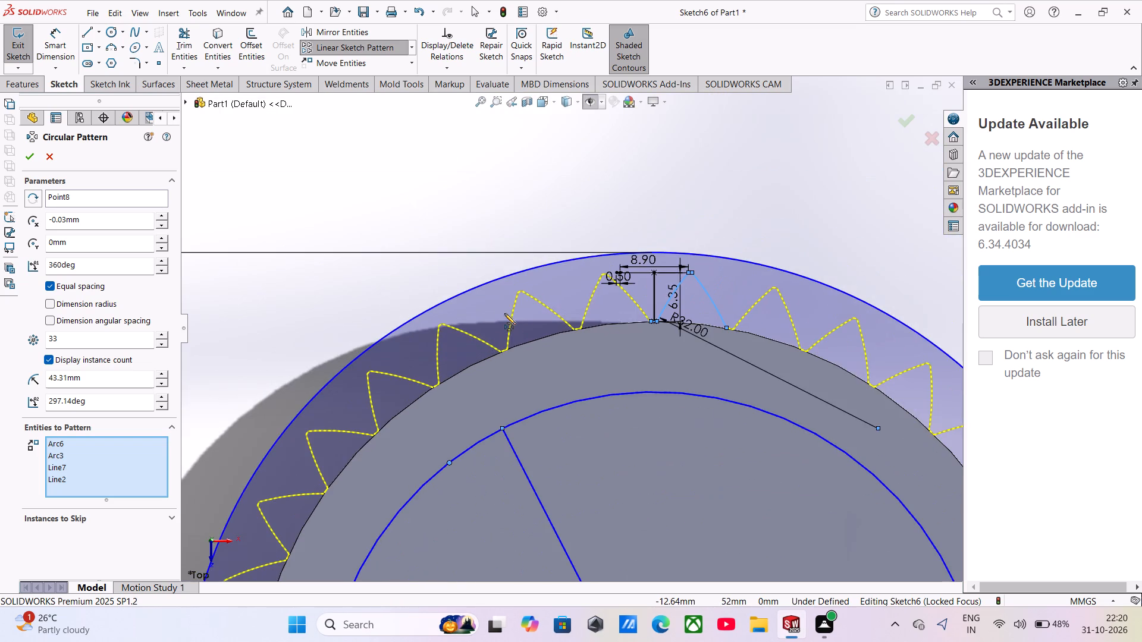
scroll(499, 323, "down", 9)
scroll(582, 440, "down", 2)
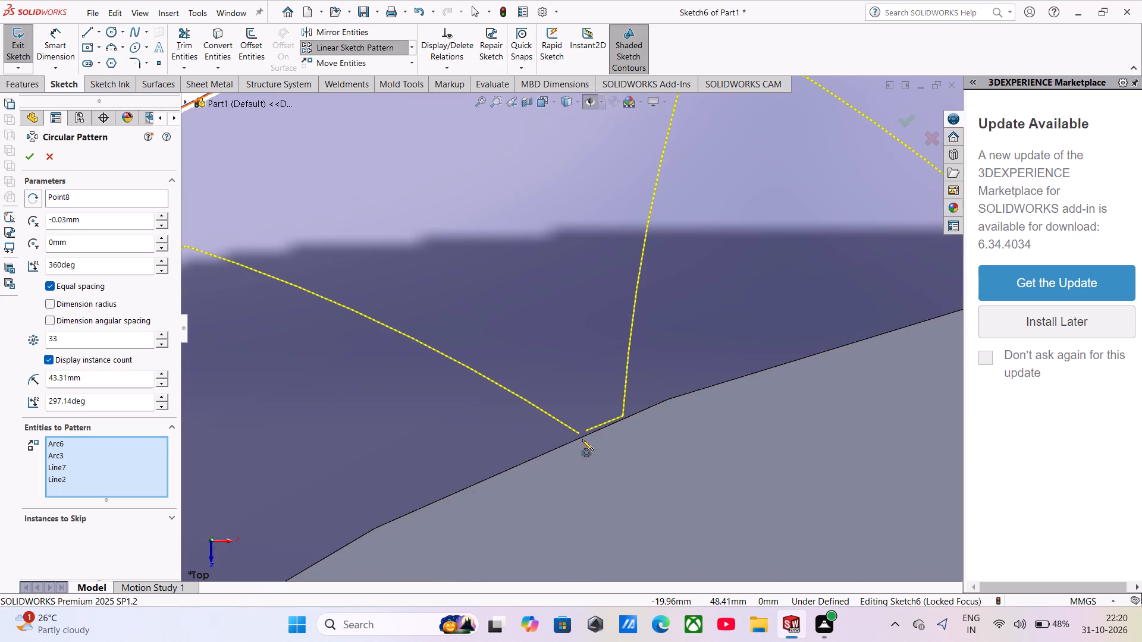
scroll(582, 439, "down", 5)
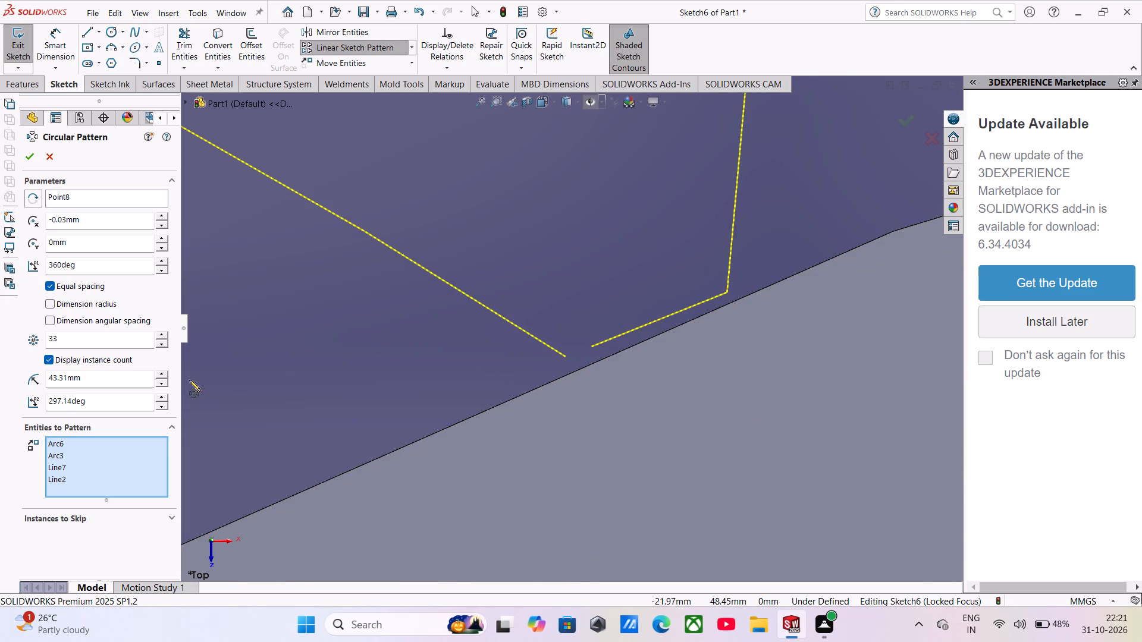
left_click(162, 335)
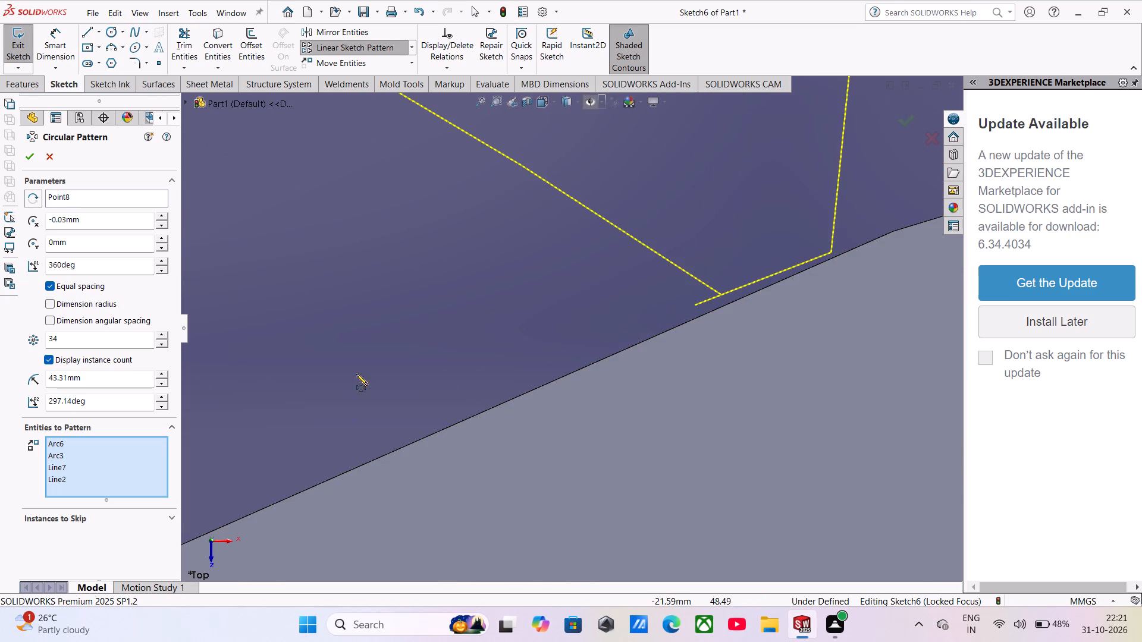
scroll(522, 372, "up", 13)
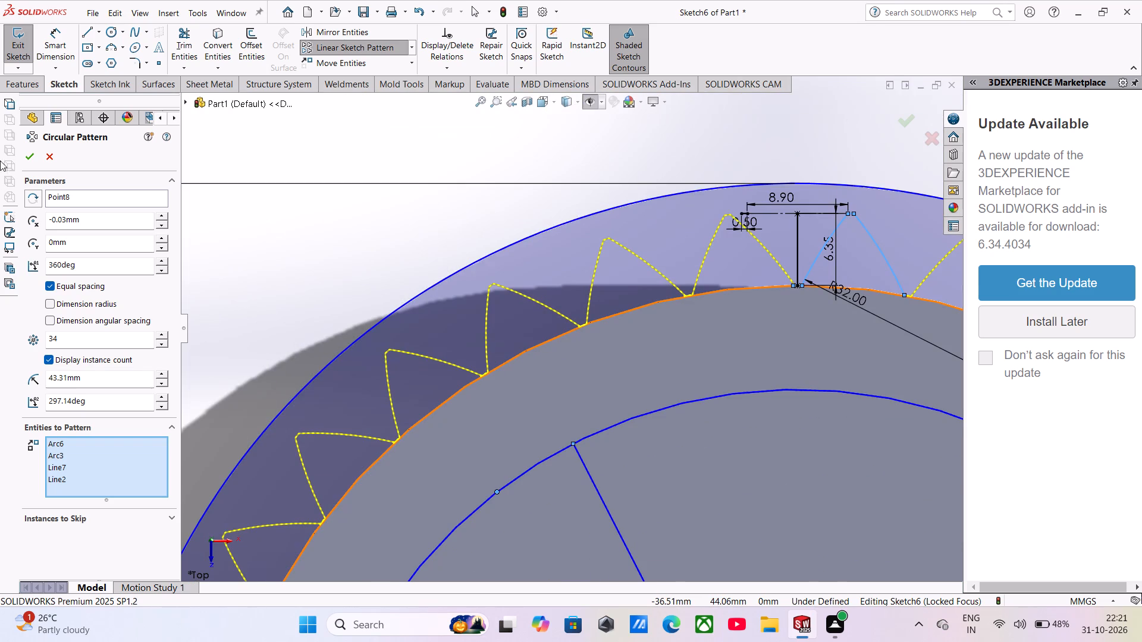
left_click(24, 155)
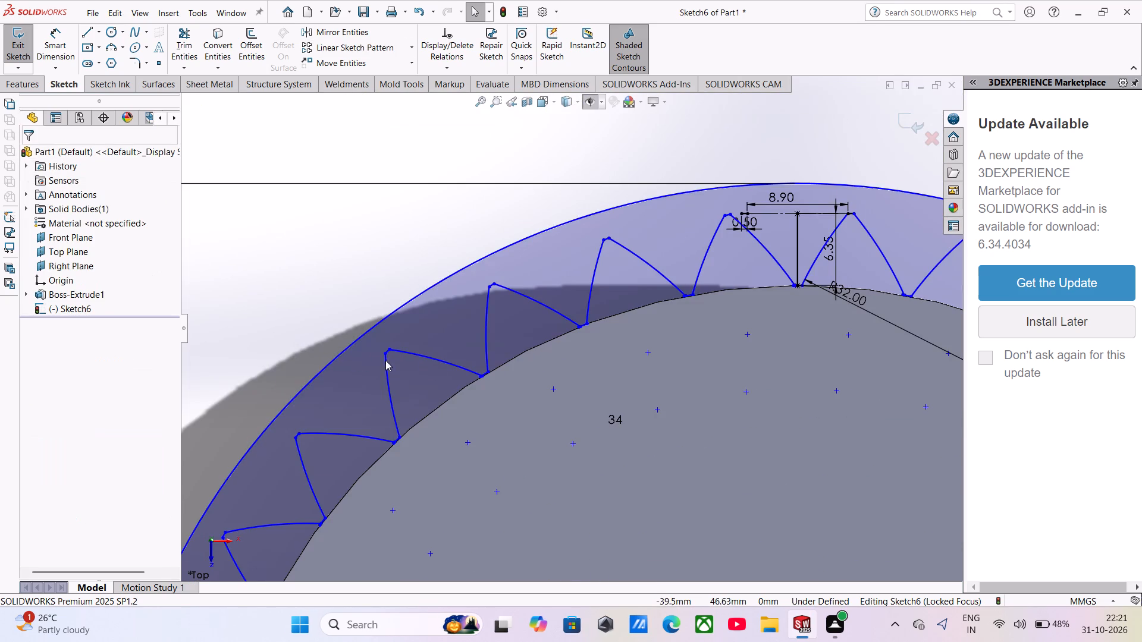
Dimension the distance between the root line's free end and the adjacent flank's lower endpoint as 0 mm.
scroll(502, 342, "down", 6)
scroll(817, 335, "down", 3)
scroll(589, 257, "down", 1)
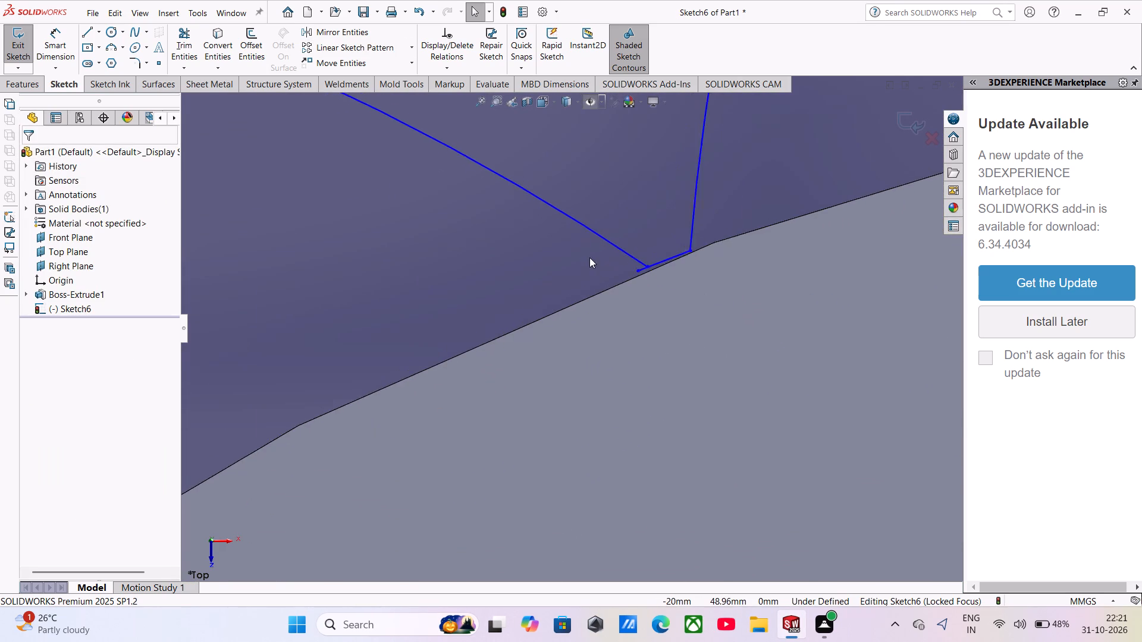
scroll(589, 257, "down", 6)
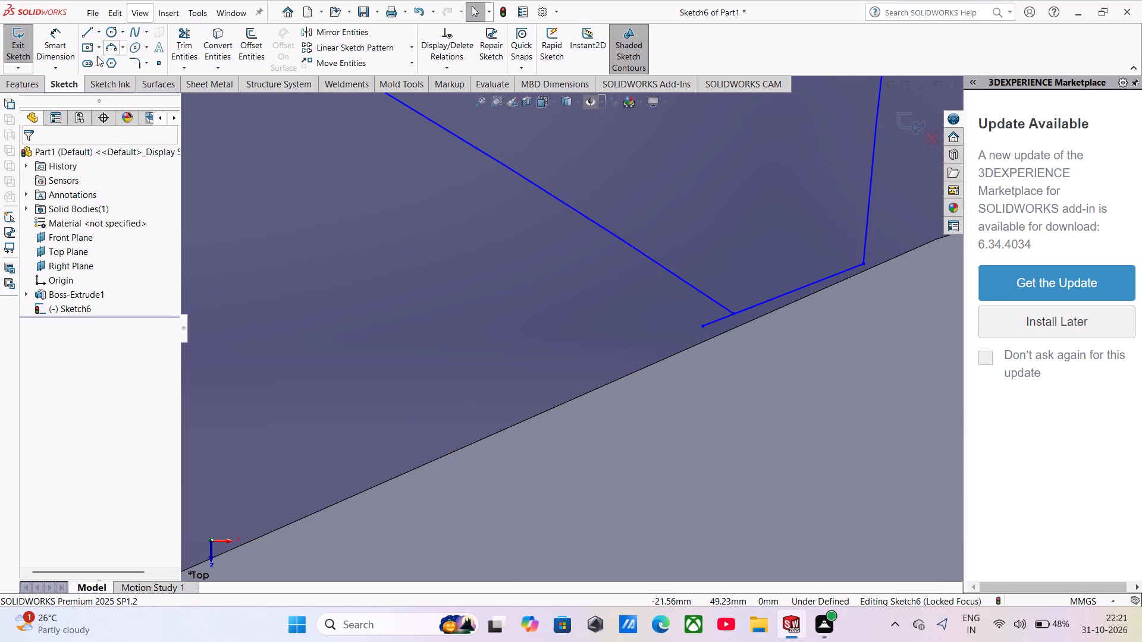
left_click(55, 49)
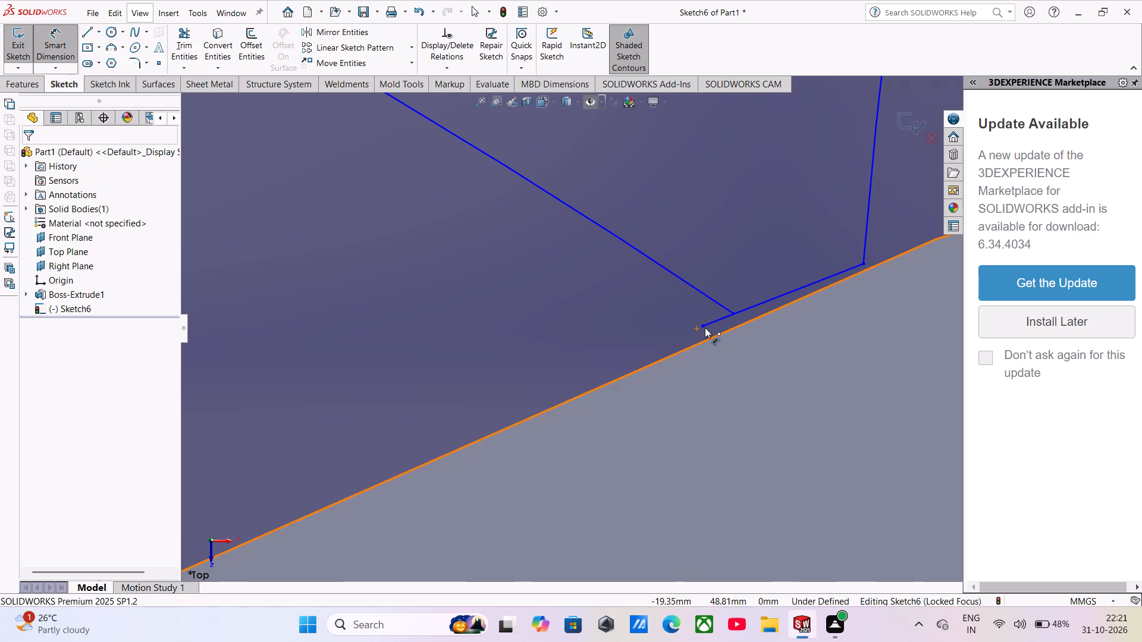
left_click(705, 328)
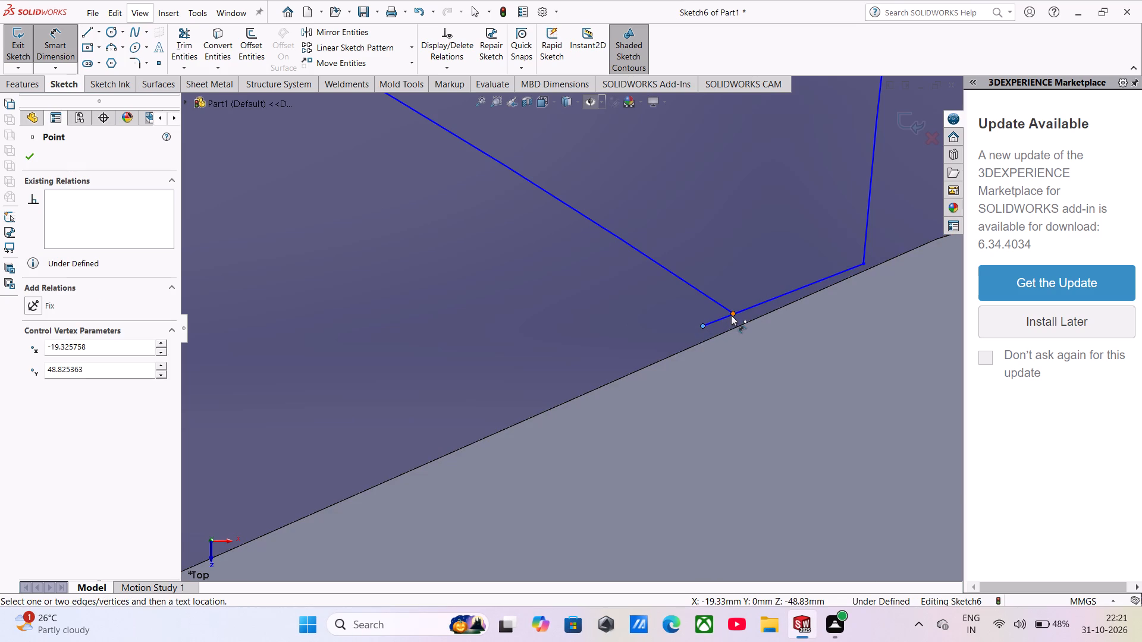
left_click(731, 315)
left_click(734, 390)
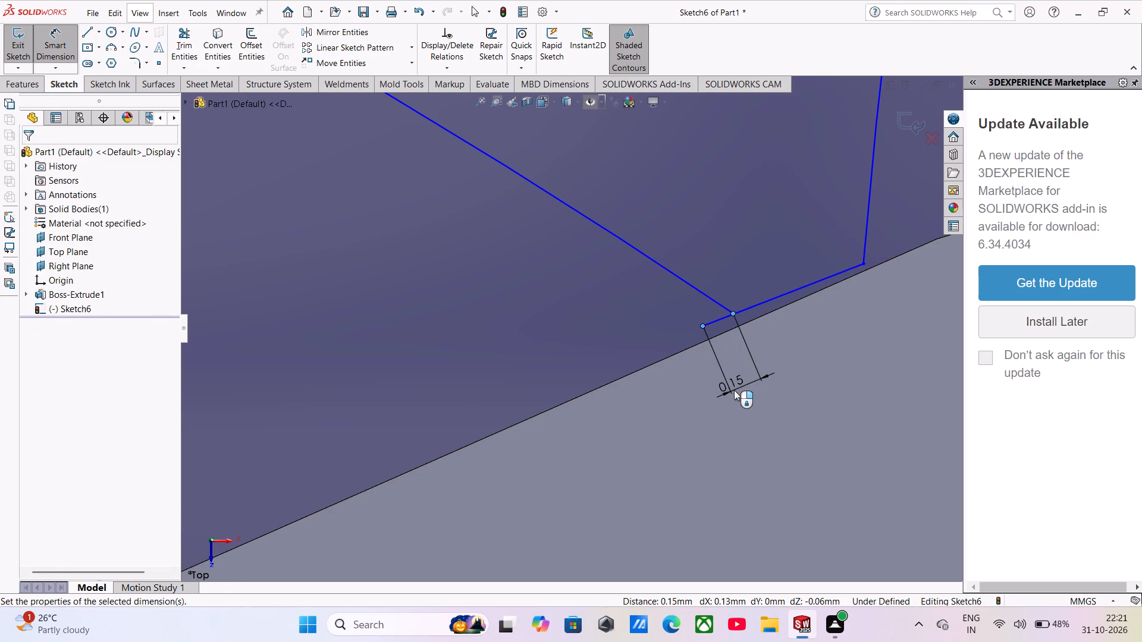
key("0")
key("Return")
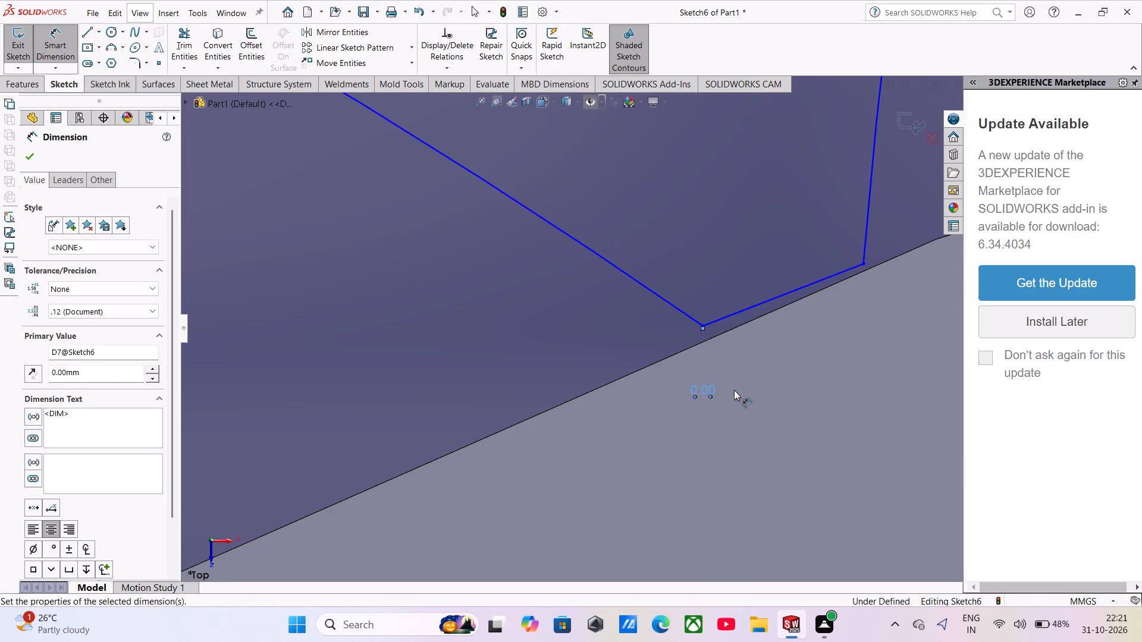
Examine the root joints between neighbouring teeth around the disc for gaps or overlaps.
scroll(734, 390, "up", 3)
scroll(740, 297, "down", 1)
scroll(736, 308, "up", 13)
scroll(735, 300, "down", 6)
scroll(437, 251, "down", 4)
scroll(394, 372, "down", 3)
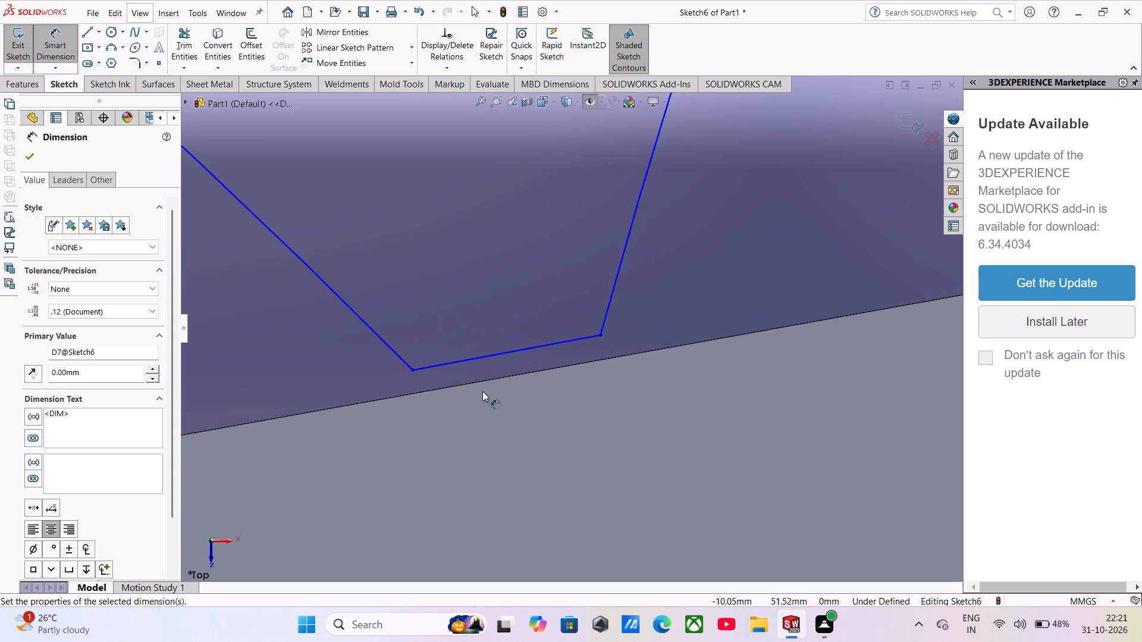
scroll(484, 391, "up", 15)
scroll(754, 369, "down", 5)
scroll(793, 258, "down", 4)
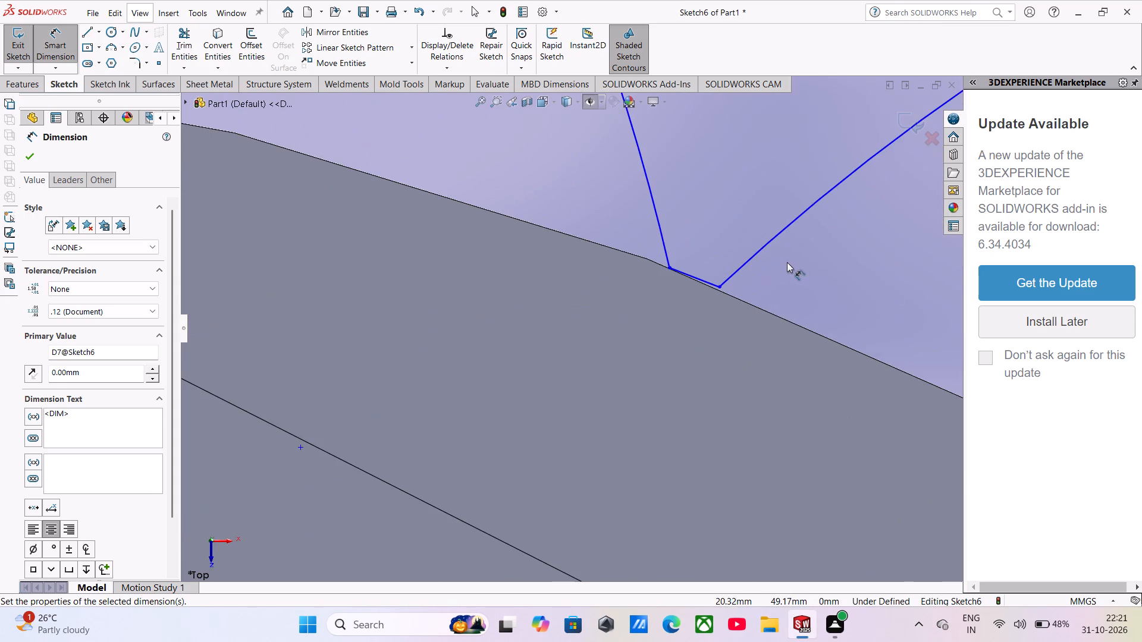
scroll(691, 301, "up", 15)
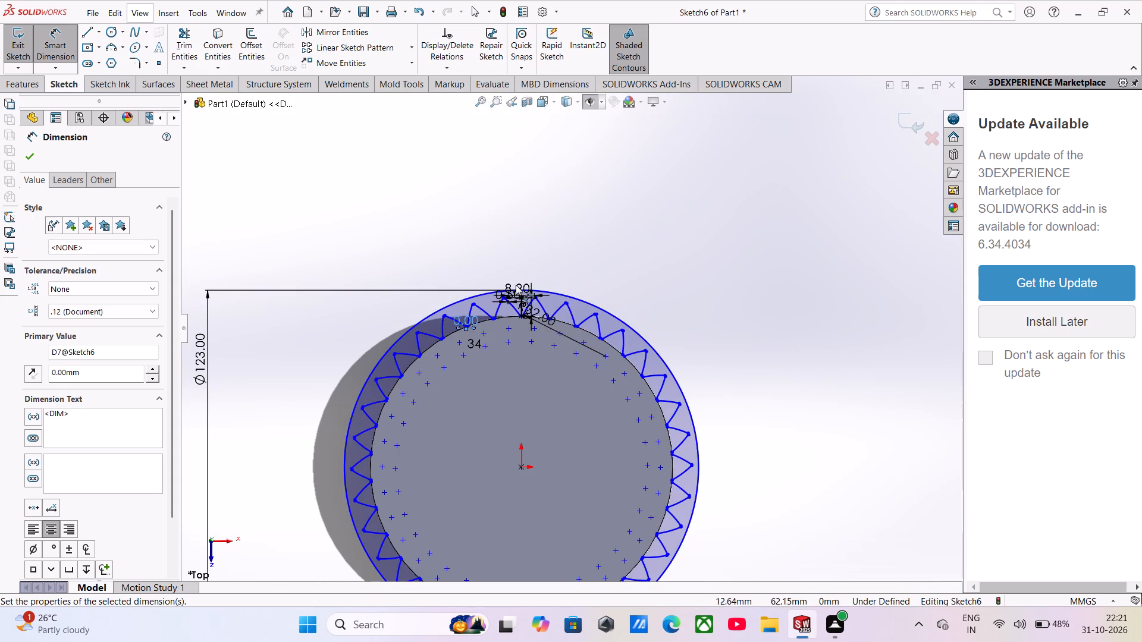
left_click(31, 163)
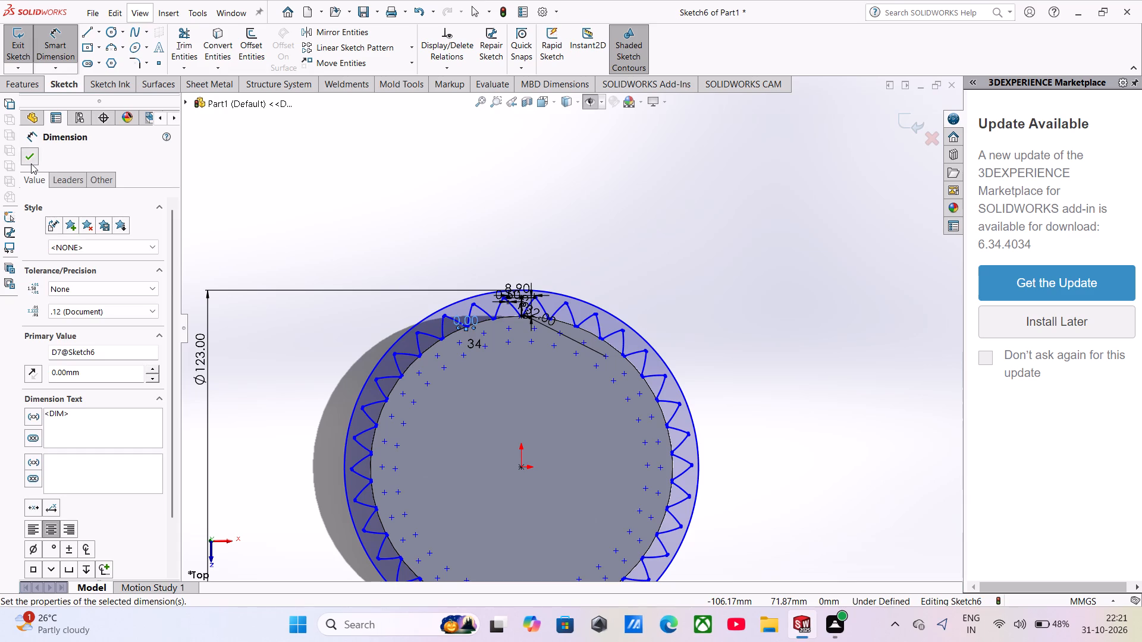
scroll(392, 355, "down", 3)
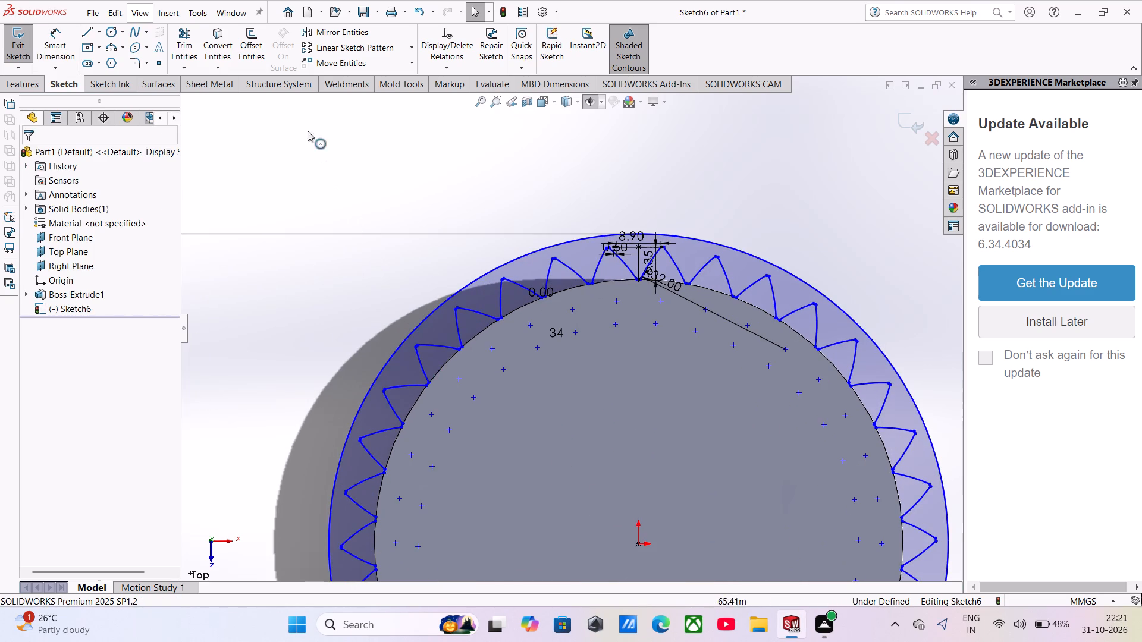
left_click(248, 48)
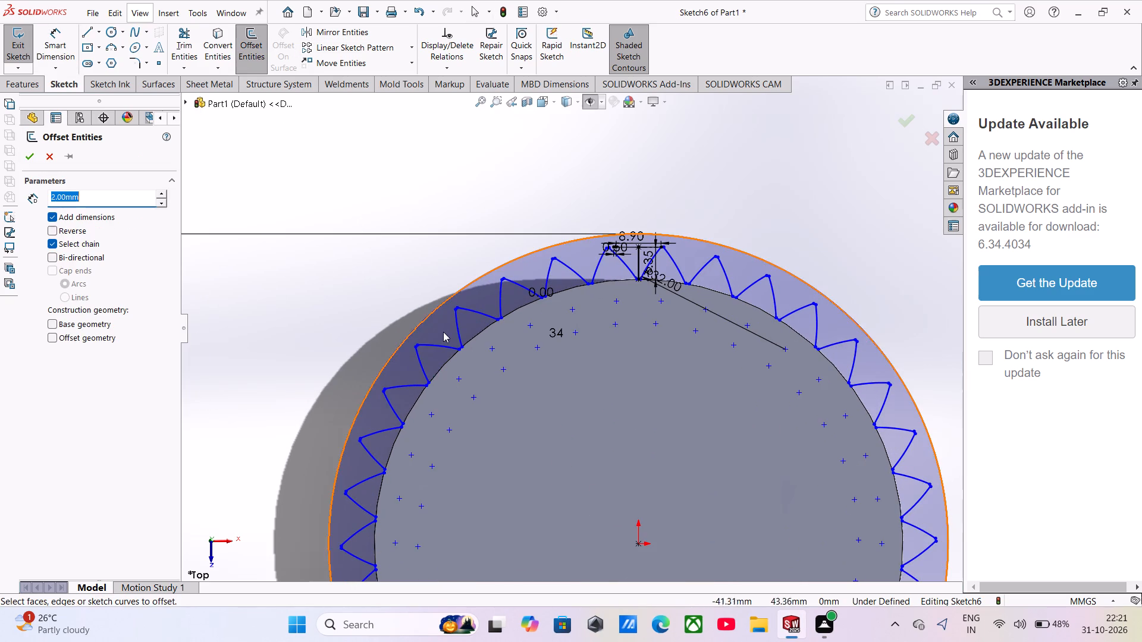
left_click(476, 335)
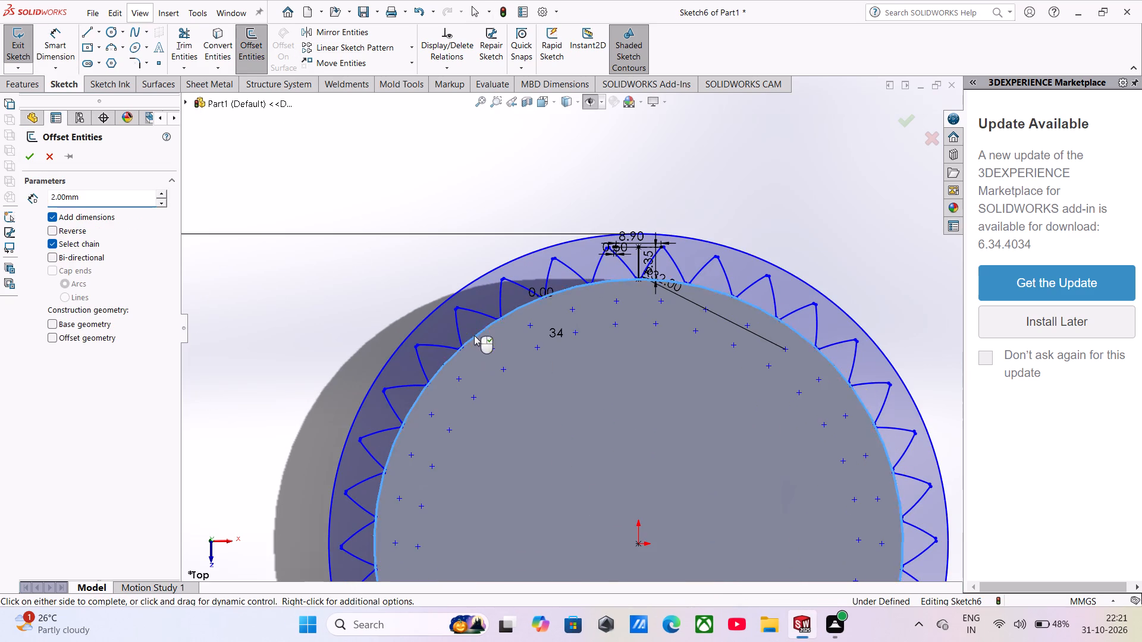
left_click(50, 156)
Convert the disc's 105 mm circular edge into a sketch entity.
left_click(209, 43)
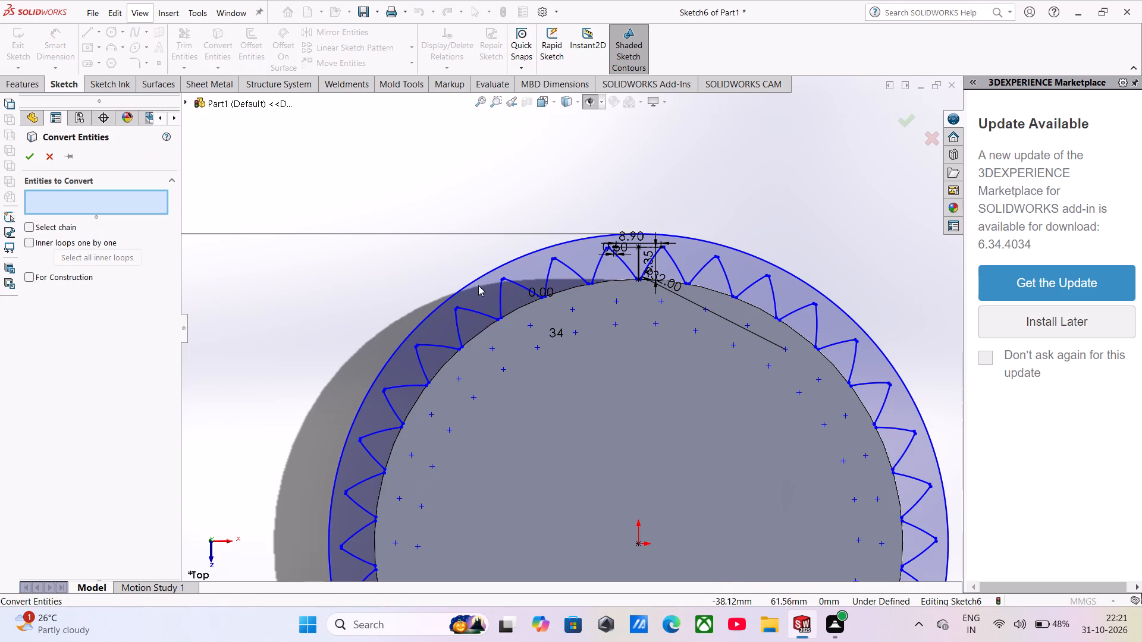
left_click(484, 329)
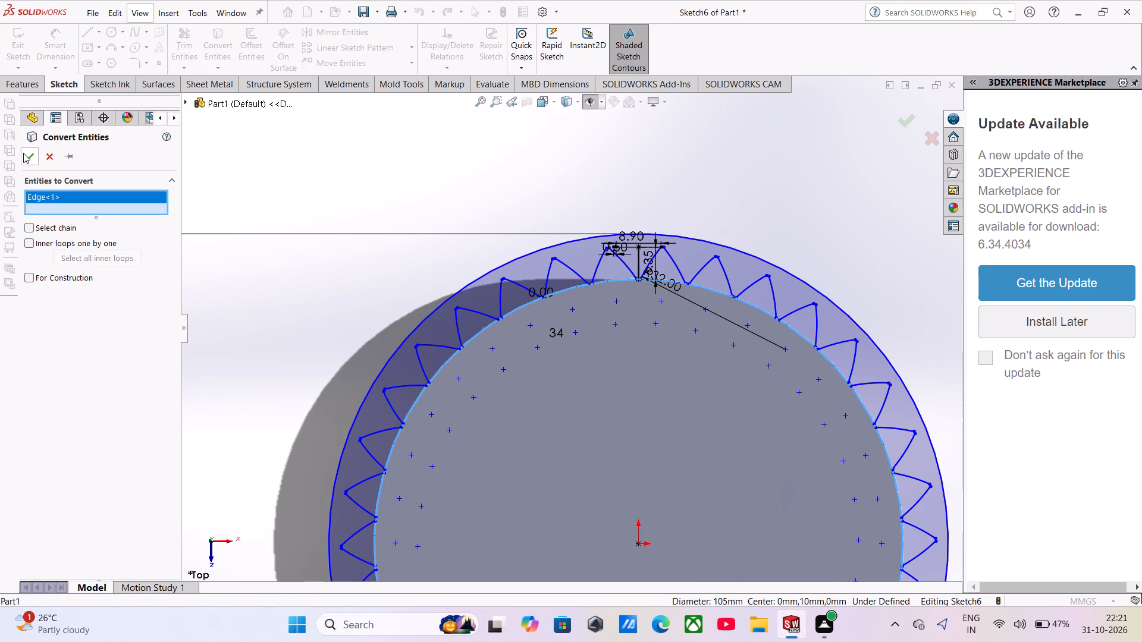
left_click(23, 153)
Examine the shaded tooth regions and how the tooth roots meet the disc's edge.
scroll(526, 442, "up", 4)
middle_click(530, 436)
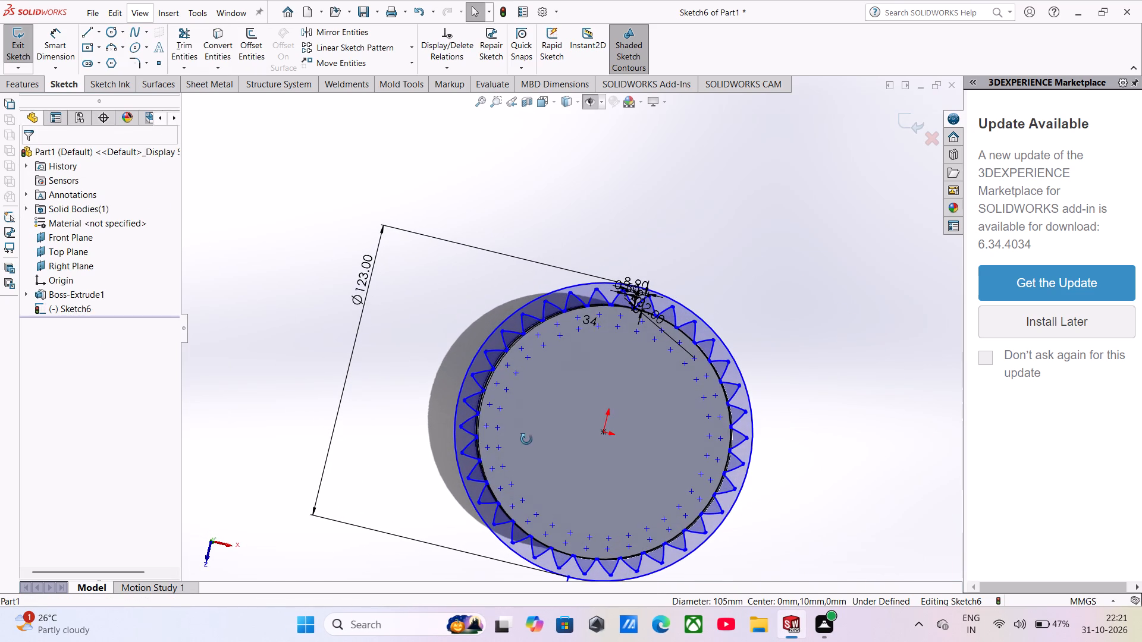
scroll(570, 292, "down", 3)
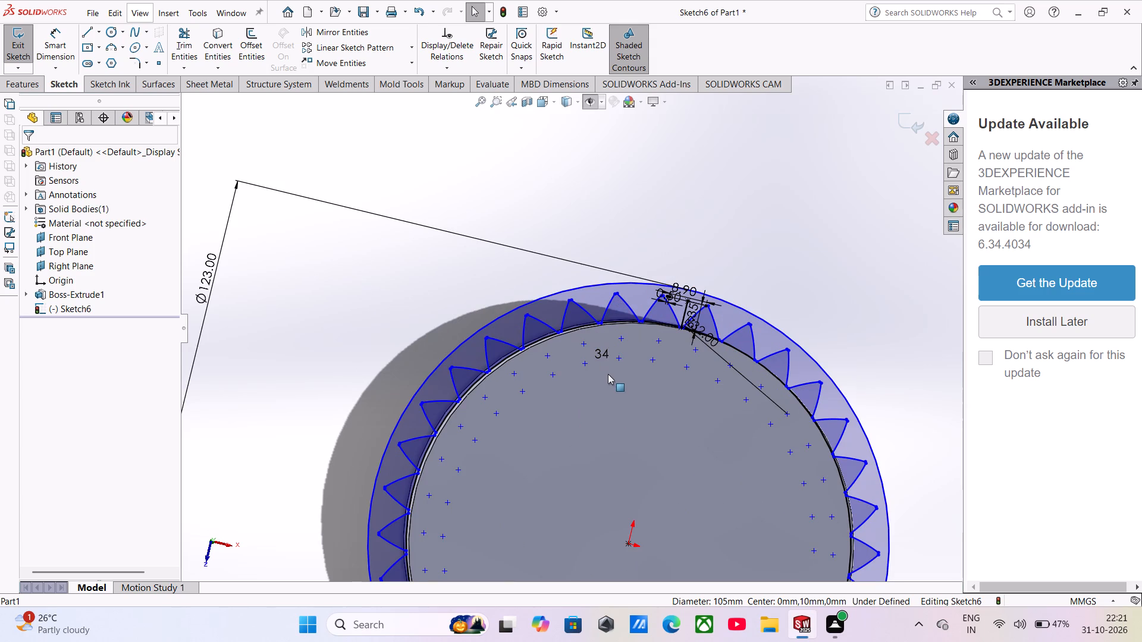
scroll(627, 348, "down", 5)
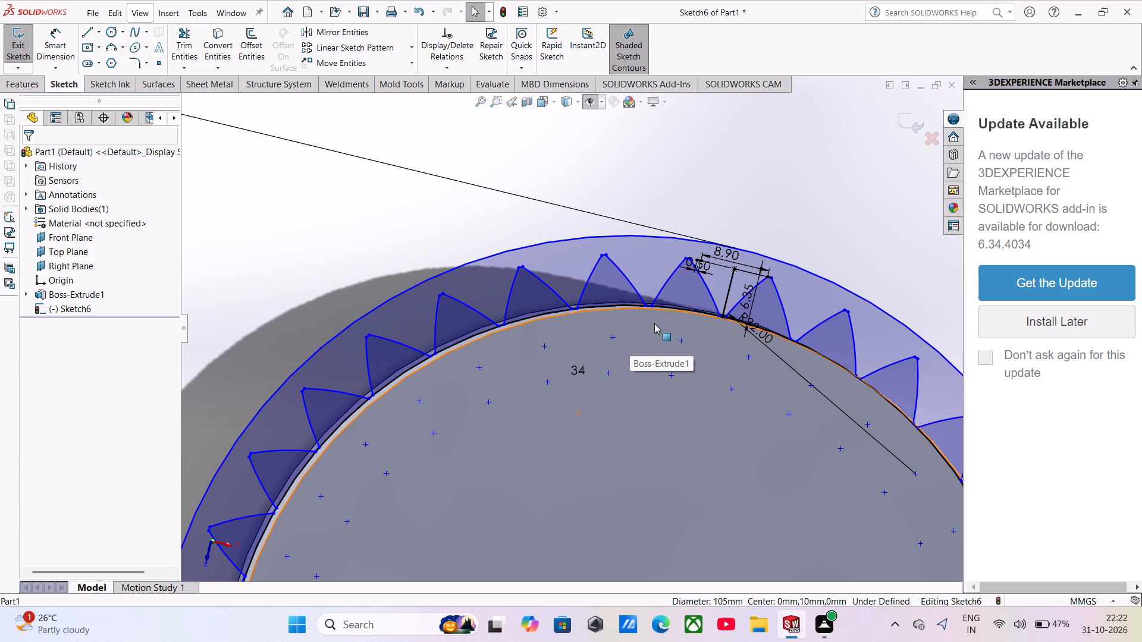
scroll(603, 382, "down", 3)
scroll(556, 455, "up", 7)
scroll(513, 314, "down", 5)
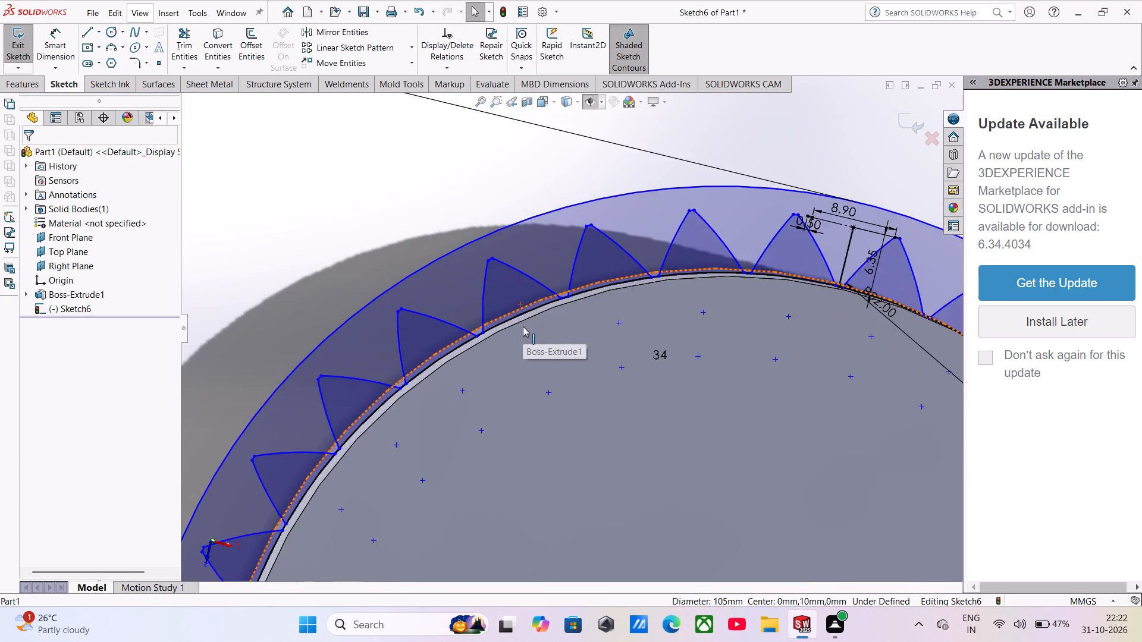
scroll(523, 327, "down", 4)
scroll(500, 358, "up", 7)
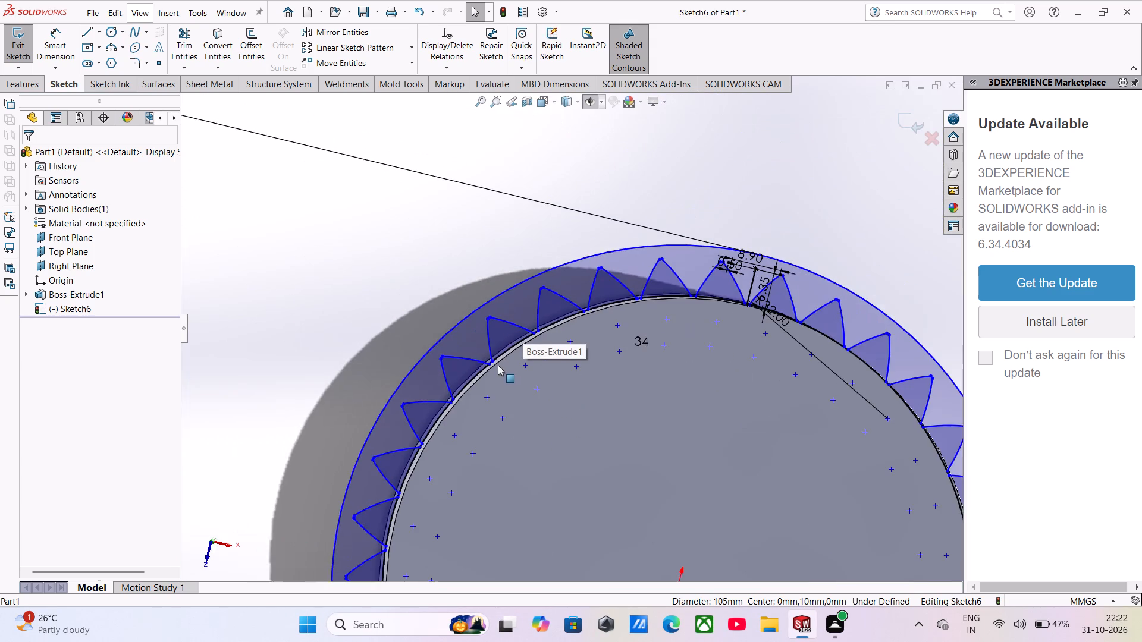
scroll(497, 382, "up", 6)
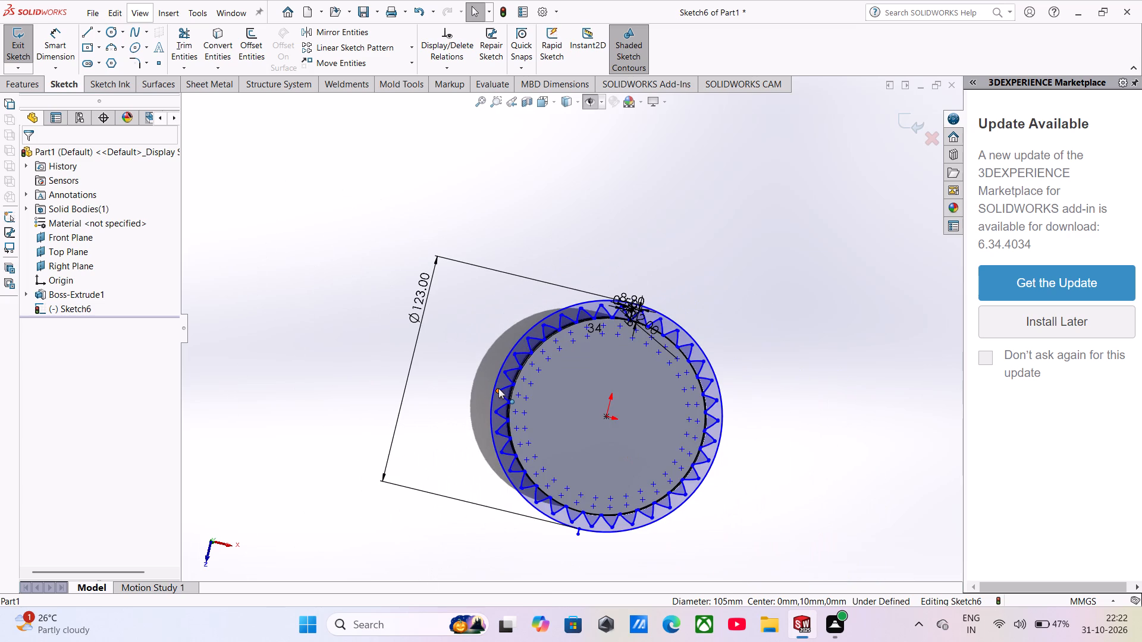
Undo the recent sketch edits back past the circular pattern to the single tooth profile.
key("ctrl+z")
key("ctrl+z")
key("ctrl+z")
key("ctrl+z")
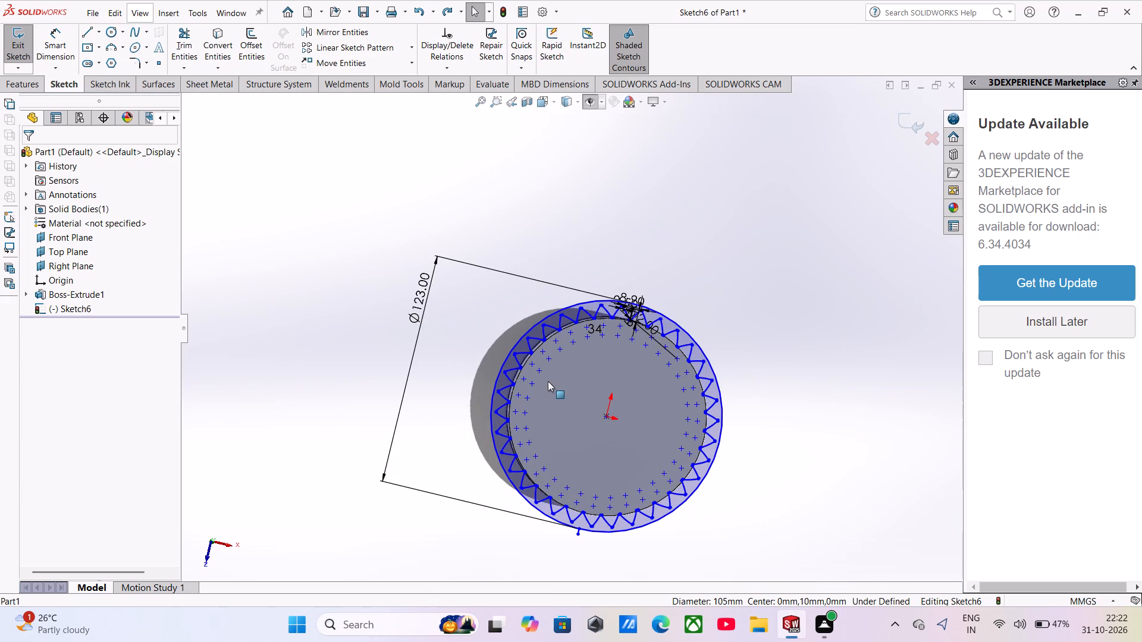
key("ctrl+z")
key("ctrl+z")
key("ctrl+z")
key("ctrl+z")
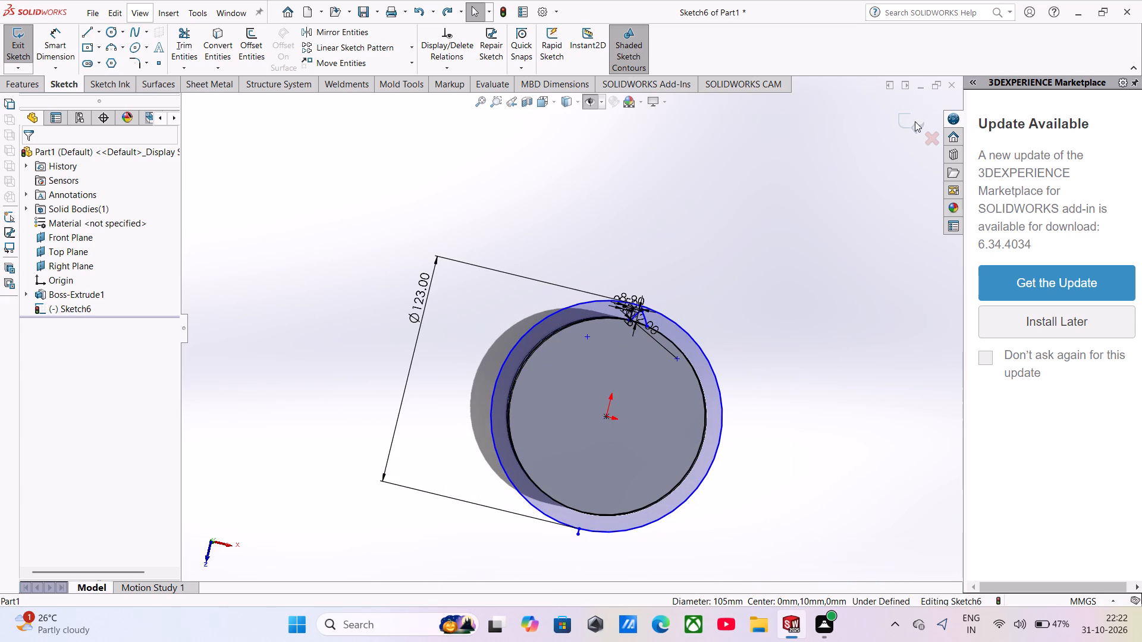
Examine the single tooth's tip and flanks, and the sketch's position relative to the disc's faces.
scroll(661, 335, "down", 2)
scroll(597, 291, "down", 7)
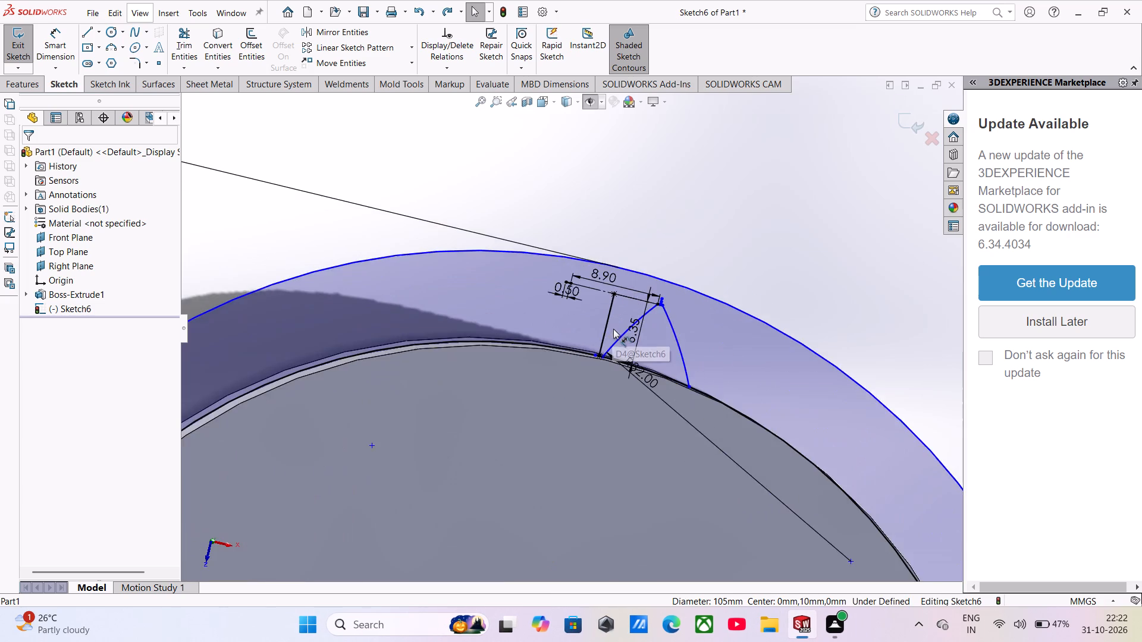
scroll(613, 330, "down", 3)
scroll(708, 275, "down", 4)
scroll(624, 342, "down", 1)
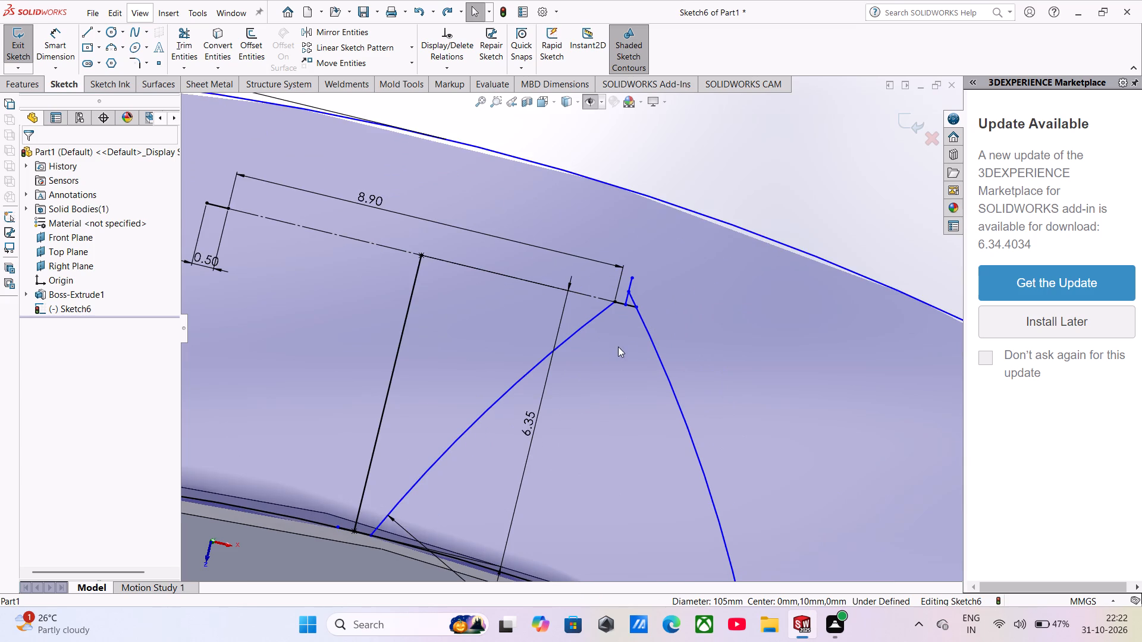
scroll(614, 370, "up", 9)
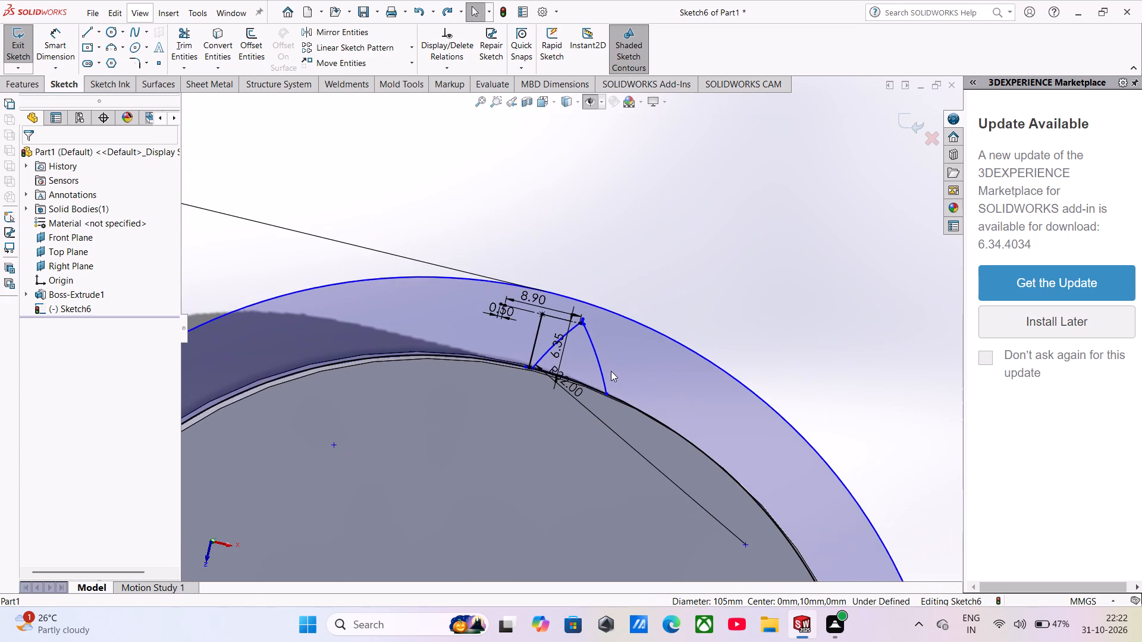
scroll(611, 371, "up", 3)
middle_click_drag(604, 377, 551, 261)
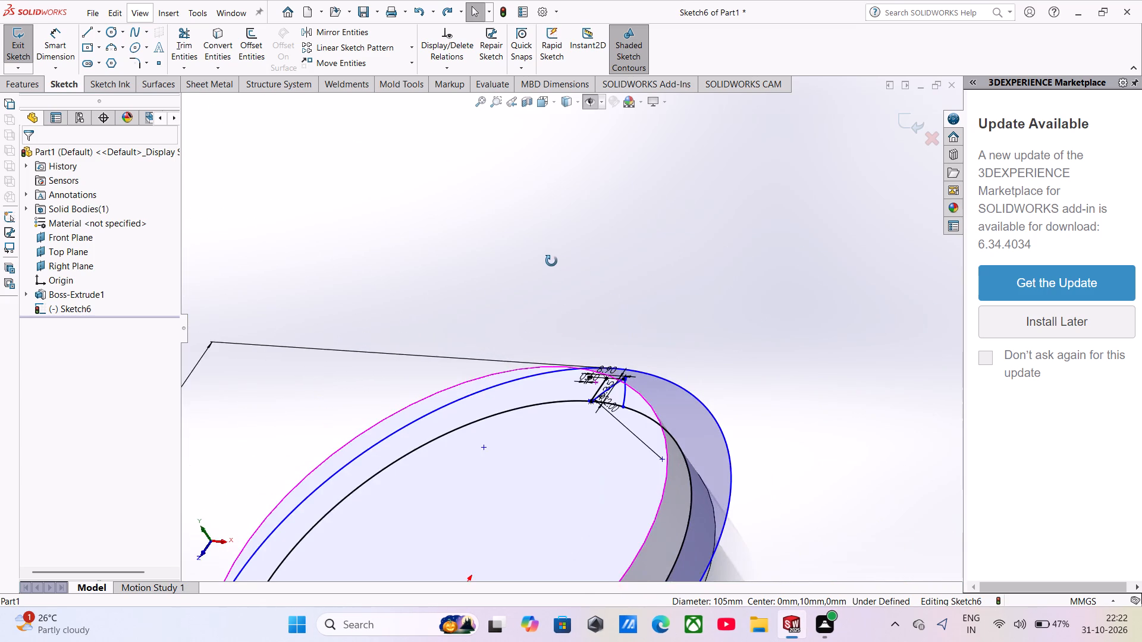
middle_click_drag(551, 261, 594, 316)
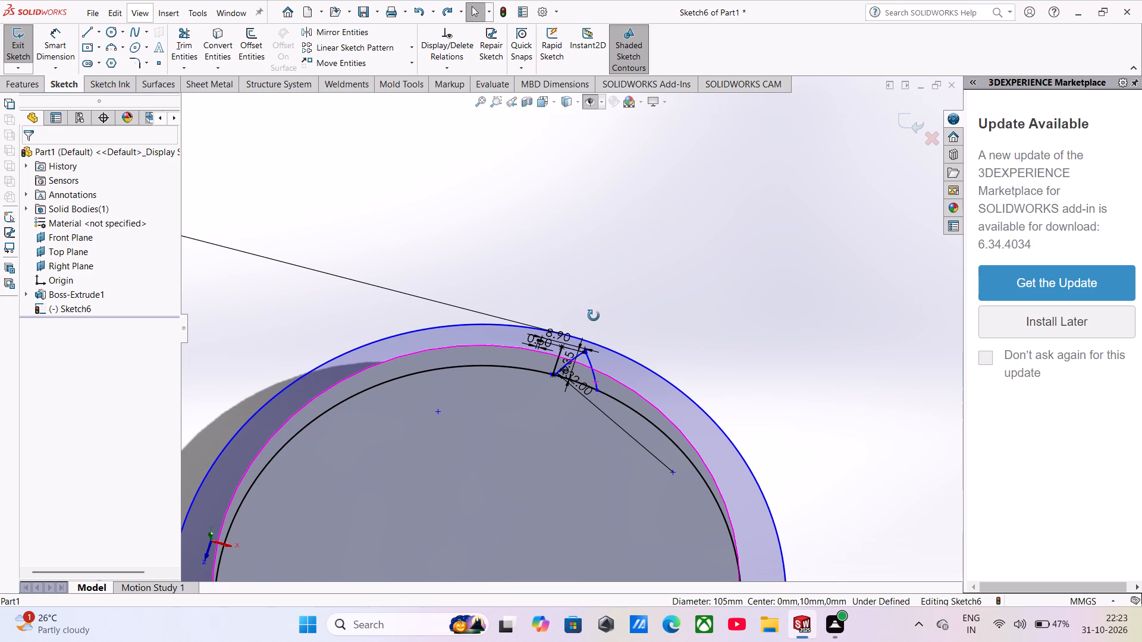
middle_click_drag(594, 316, 596, 310)
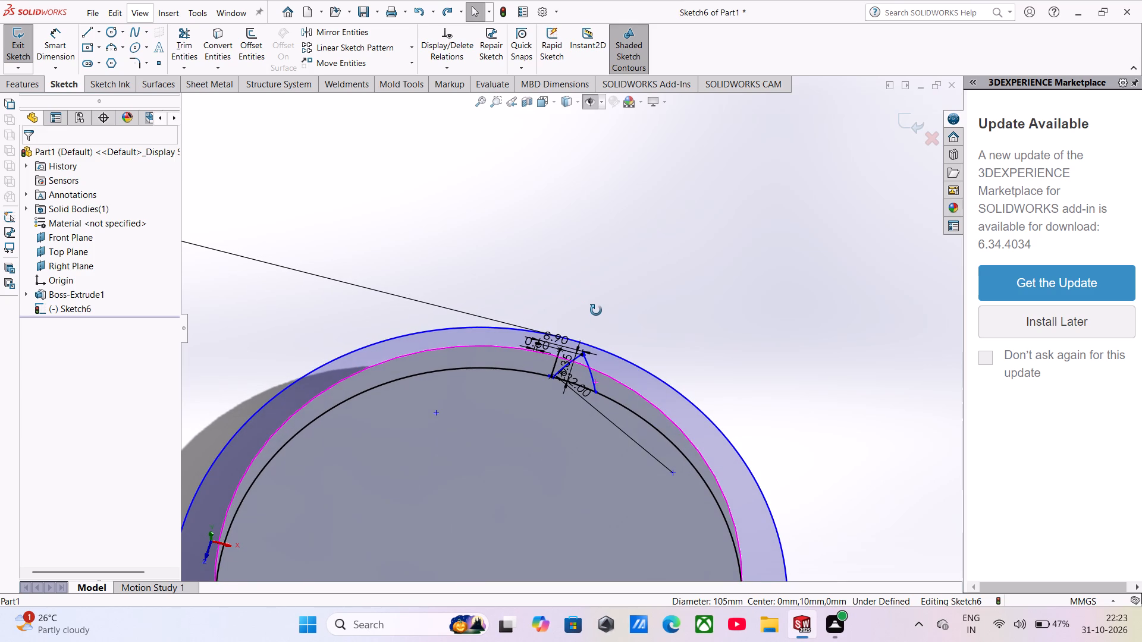
Examine how the single tooth profile and the outer circle sit relative to the disc's front face and rim.
middle_click_drag(596, 310, 580, 364)
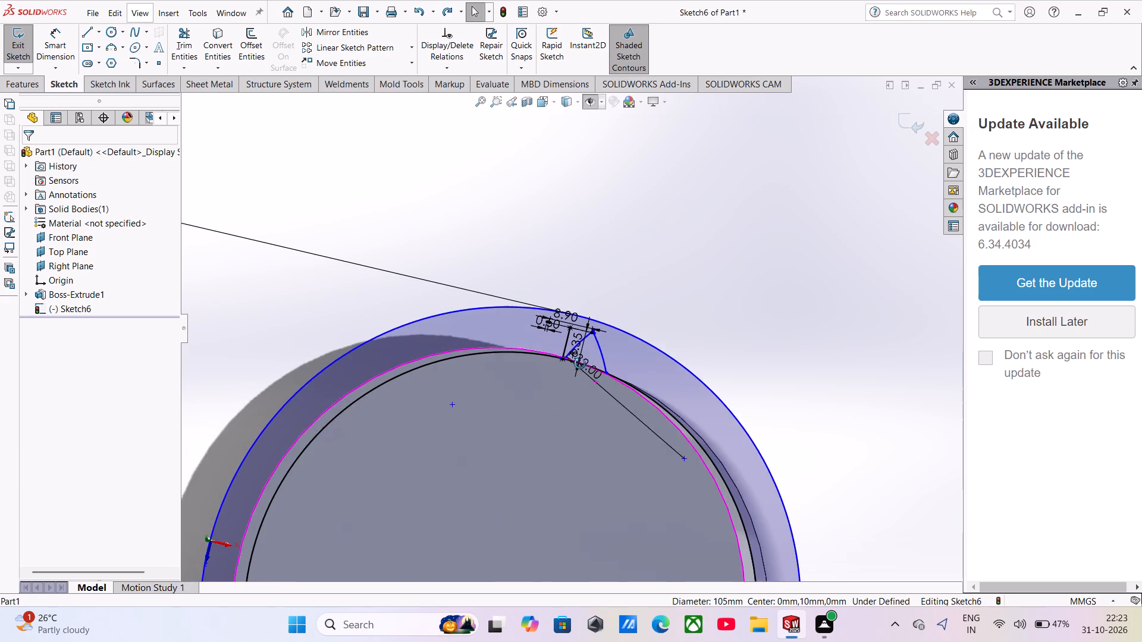
middle_click_drag(580, 364, 580, 366)
scroll(556, 421, "up", 5)
middle_click_drag(556, 422, 582, 424)
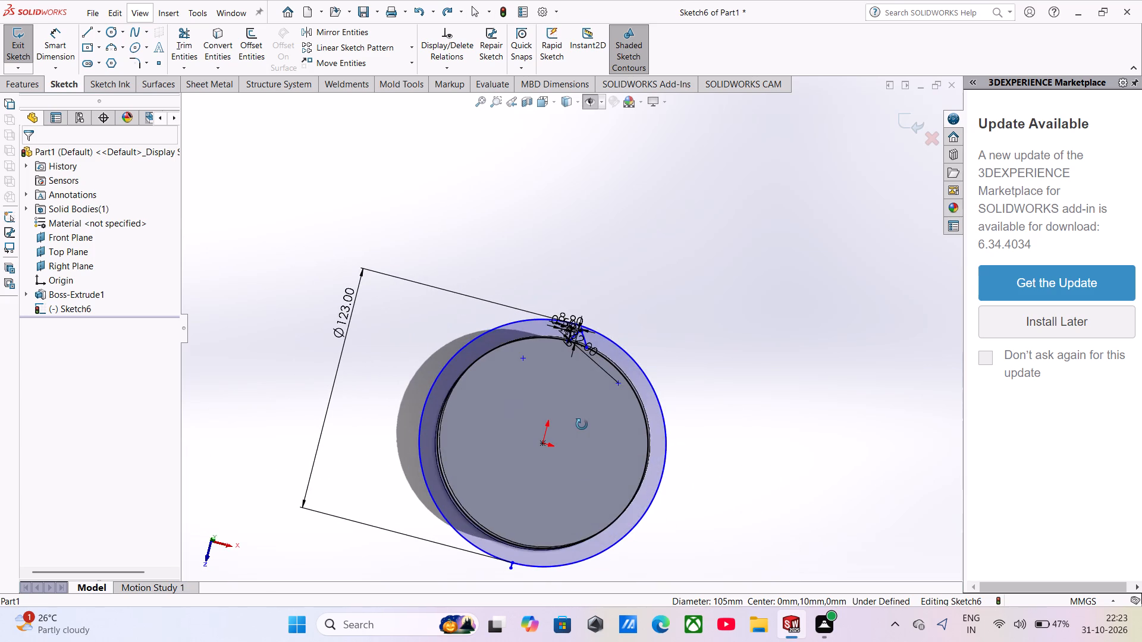
middle_click_drag(582, 424, 559, 347)
scroll(562, 348, "up", 1)
scroll(562, 348, "down", 5)
middle_click_drag(573, 449, 554, 514)
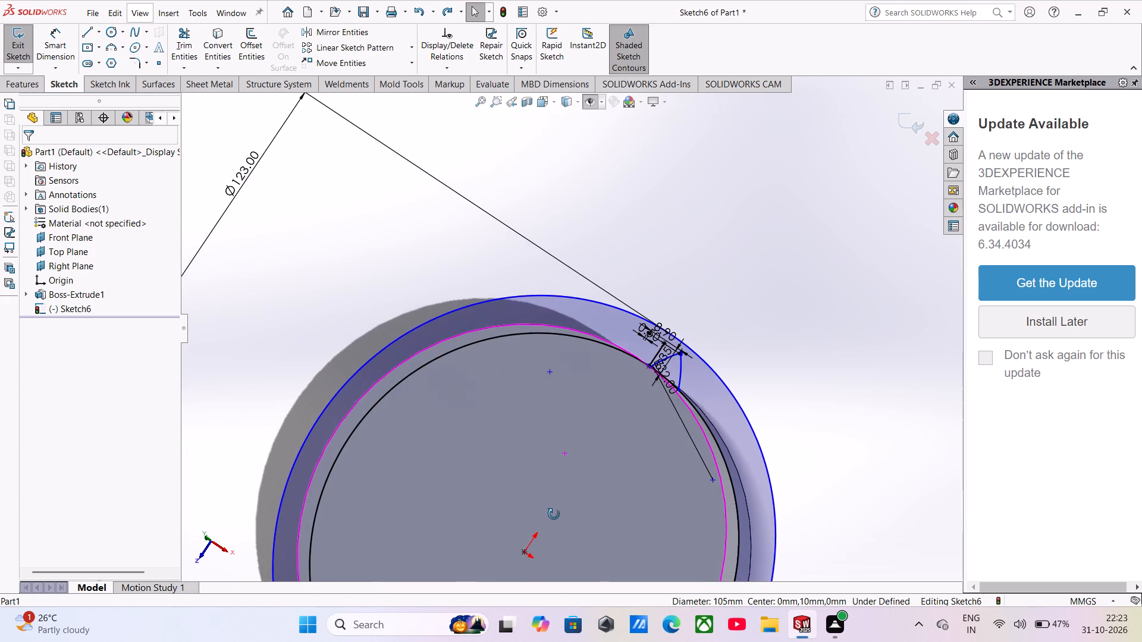
middle_click_drag(554, 514, 555, 517)
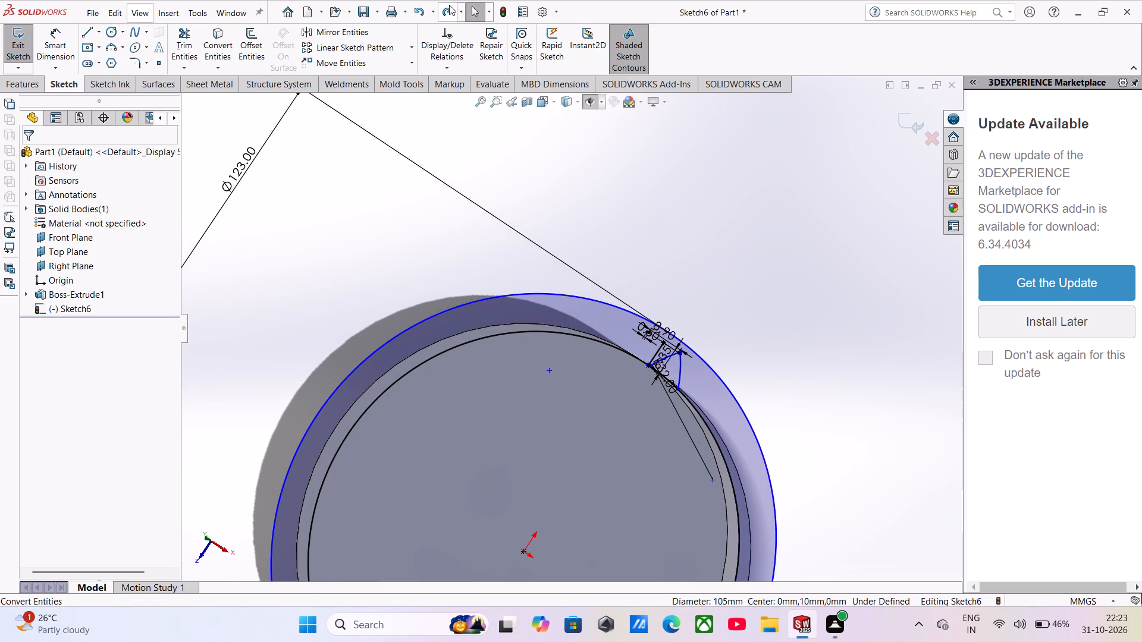
Redo the undone sketch edits until the 34-instance circular pattern of teeth is restored around the disc.
left_click(448, 5)
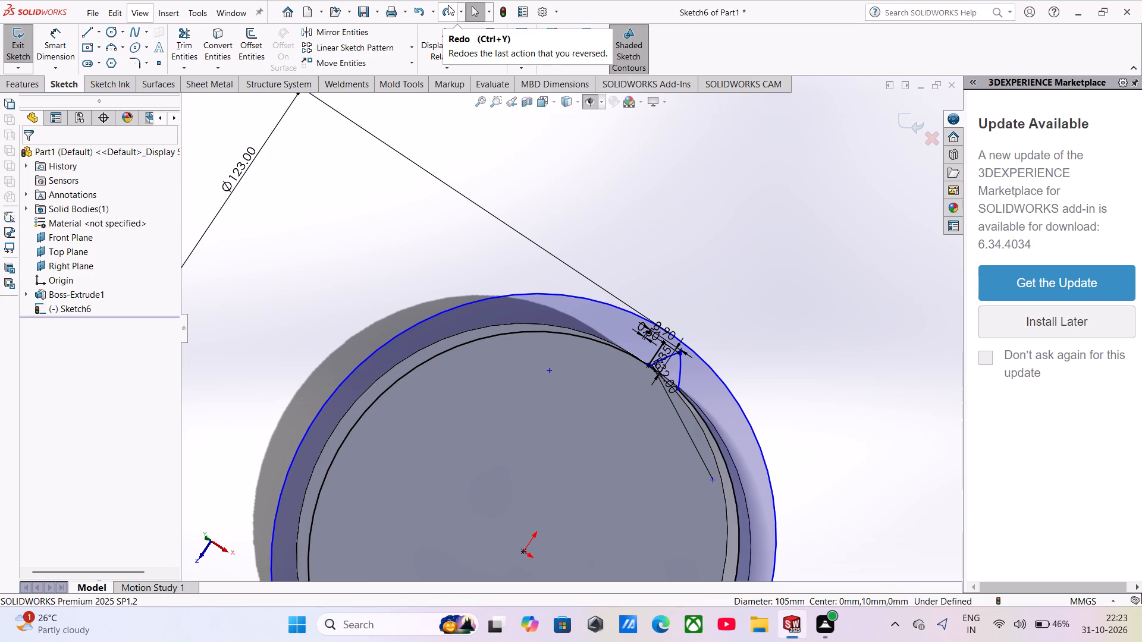
left_click(448, 5)
left_click(448, 5)
left_click(448, 5)
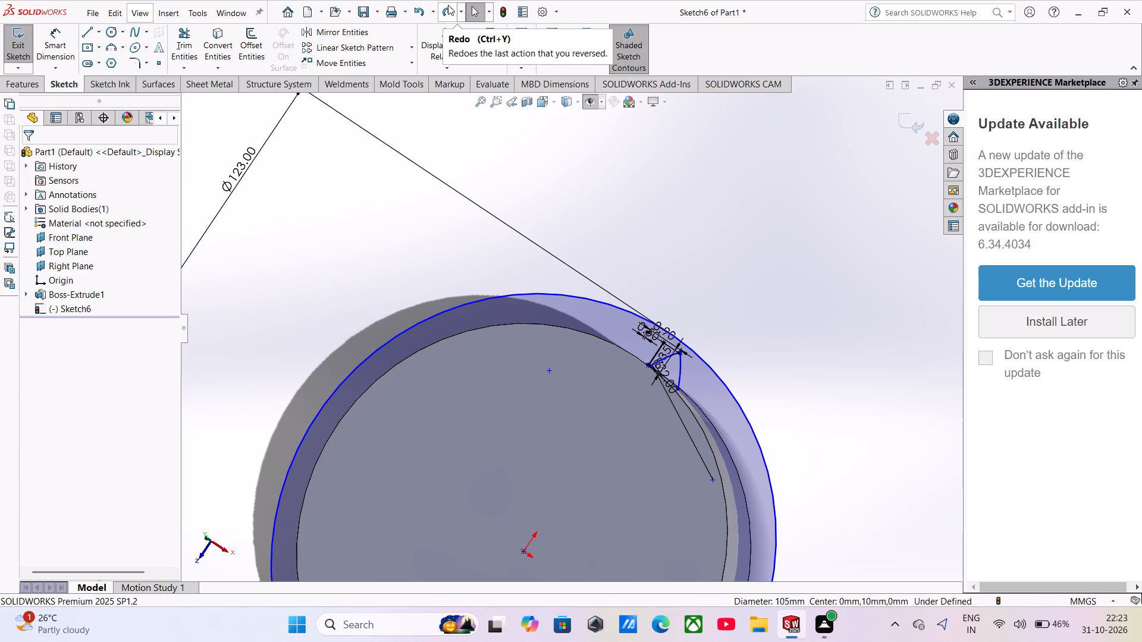
triple_click(447, 5)
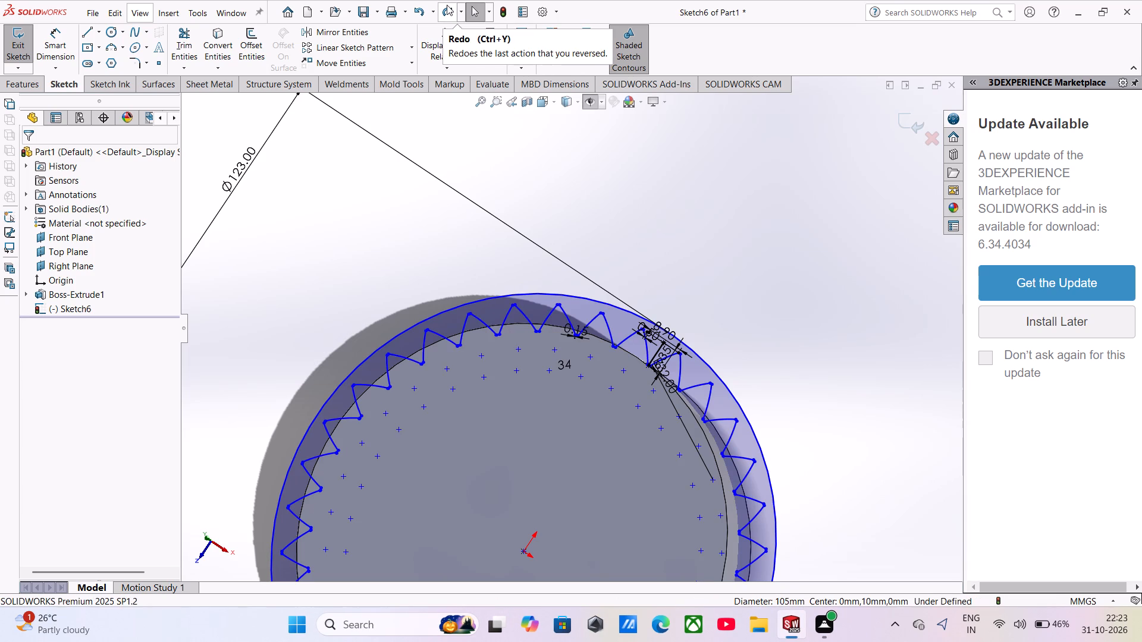
left_click(447, 5)
Examine how the roots of the patterned teeth line up with the disc's circular edge.
scroll(494, 282, "up", 4)
scroll(510, 343, "down", 4)
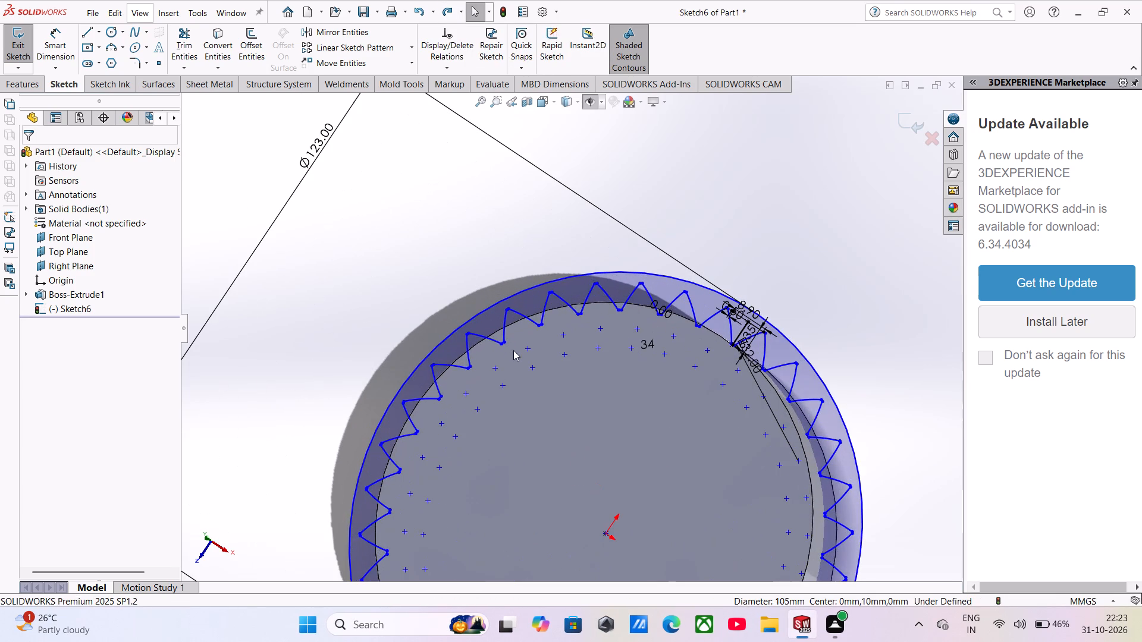
middle_click_drag(530, 394, 552, 449)
scroll(547, 446, "up", 1)
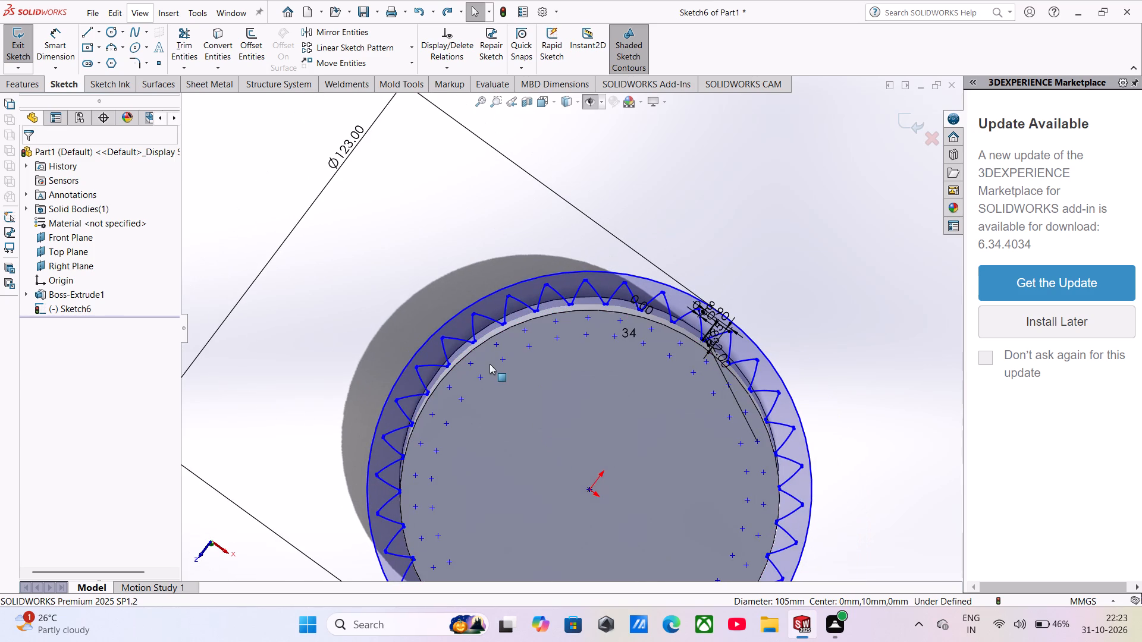
scroll(490, 363, "down", 4)
scroll(513, 389, "up", 1)
middle_click_drag(513, 389, 521, 357)
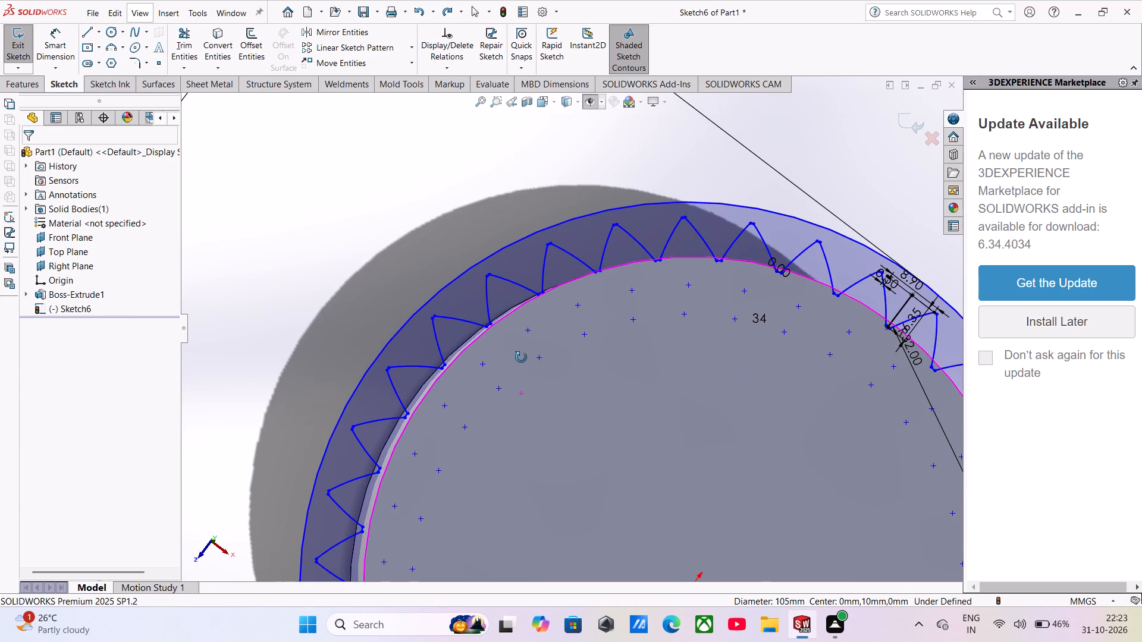
middle_click_drag(521, 357, 523, 368)
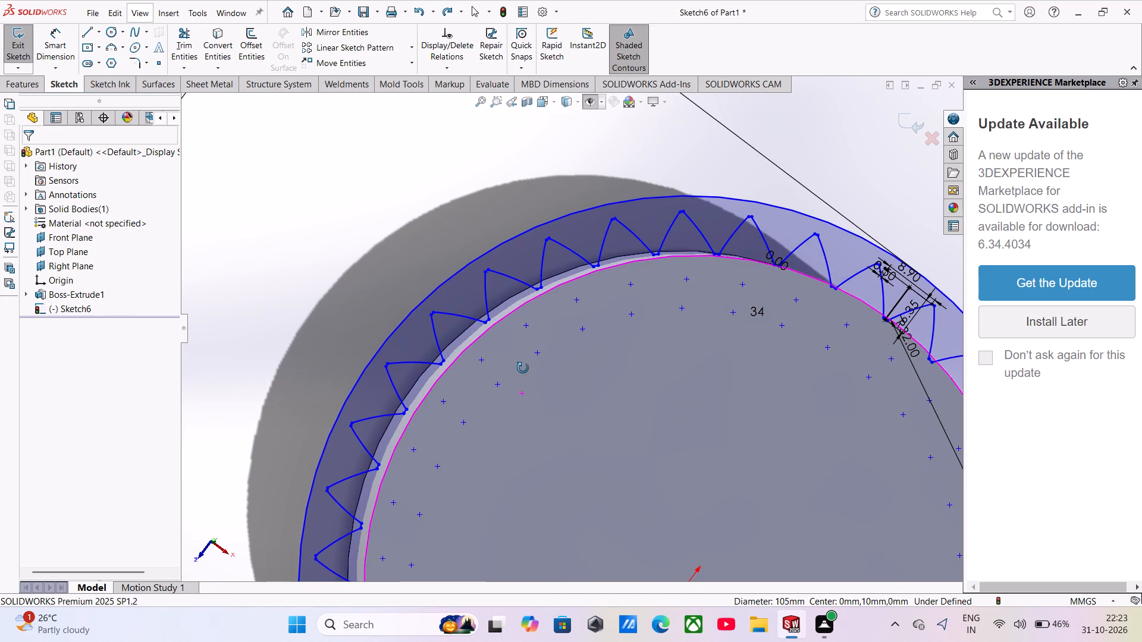
middle_click_drag(523, 368, 513, 364)
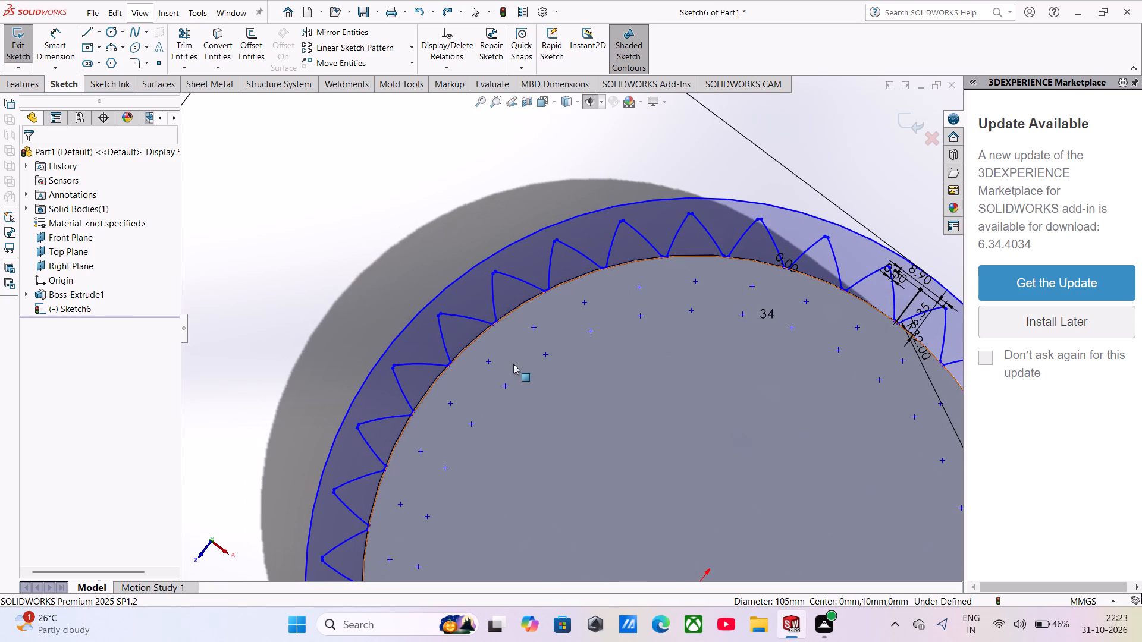
Dimension the length of the short root line between two adjacent patterned teeth.
scroll(665, 257, "down", 4)
scroll(637, 300, "down", 3)
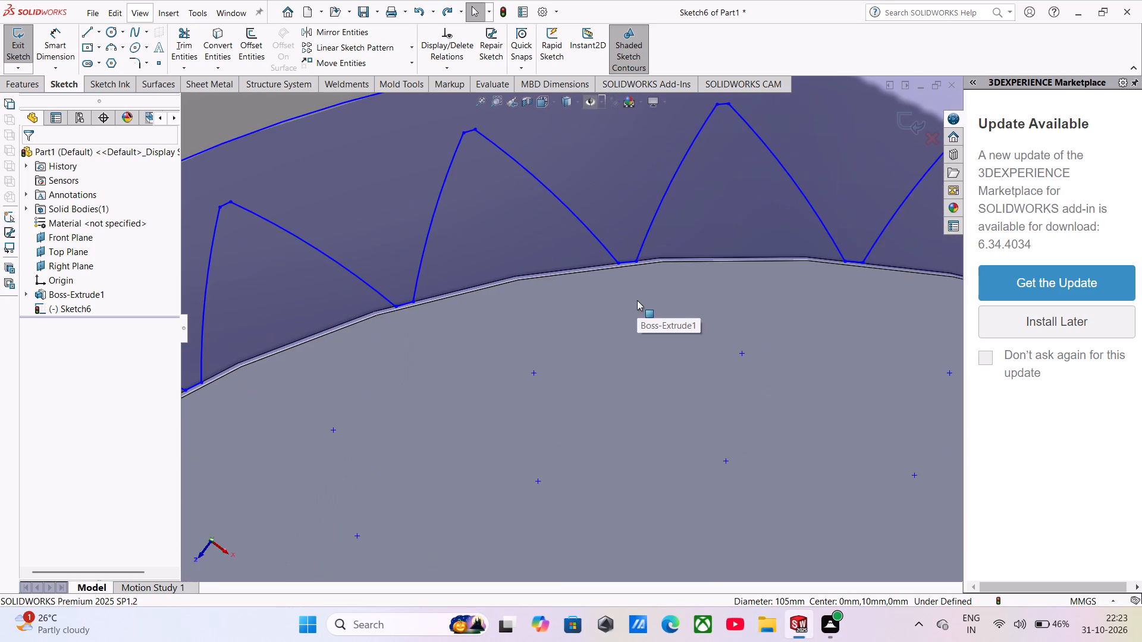
left_click(49, 33)
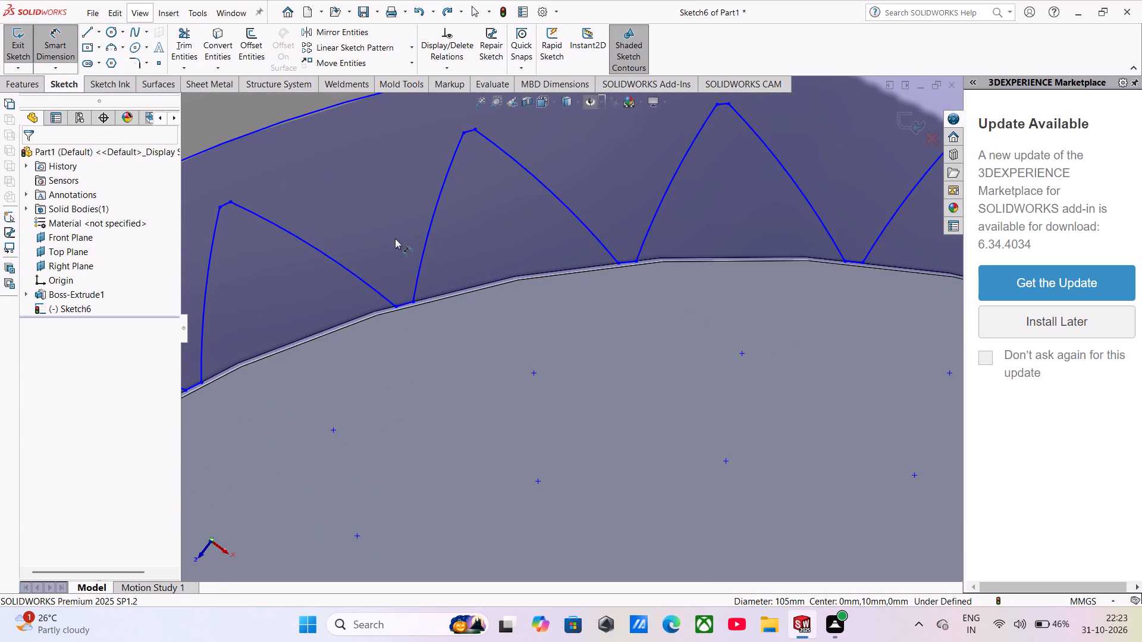
left_click(626, 265)
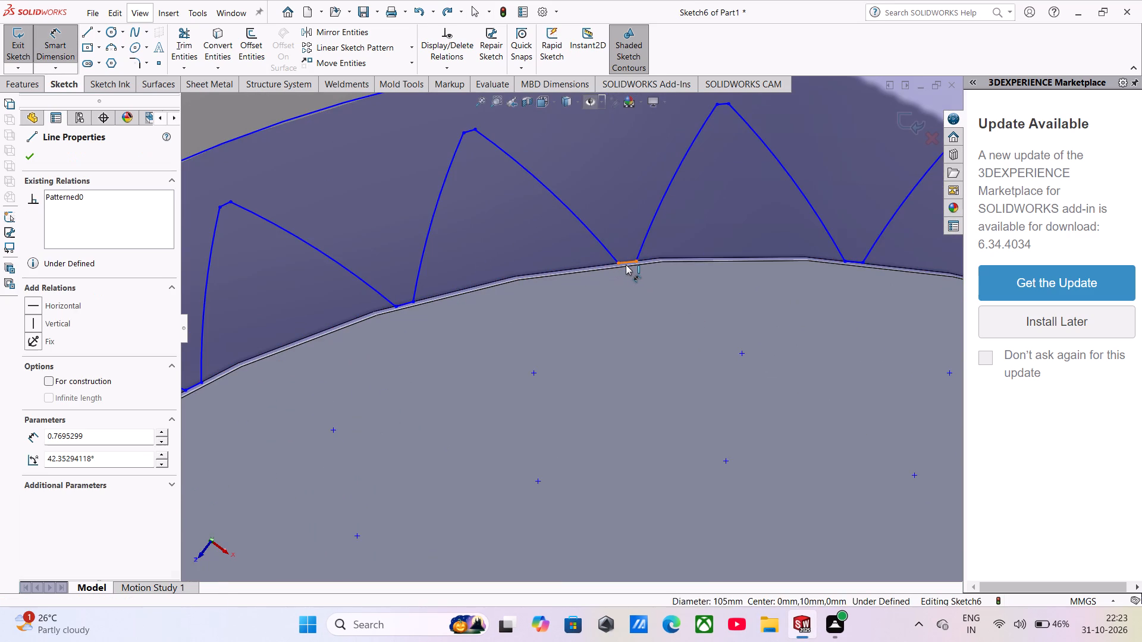
scroll(626, 265, "up", 4)
left_click(557, 198)
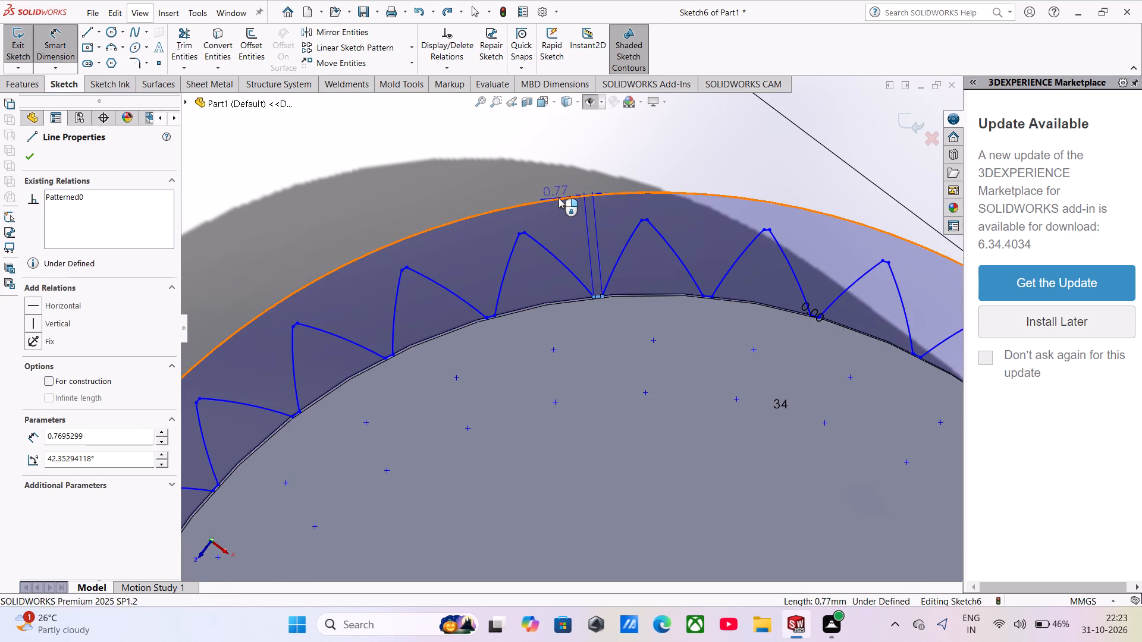
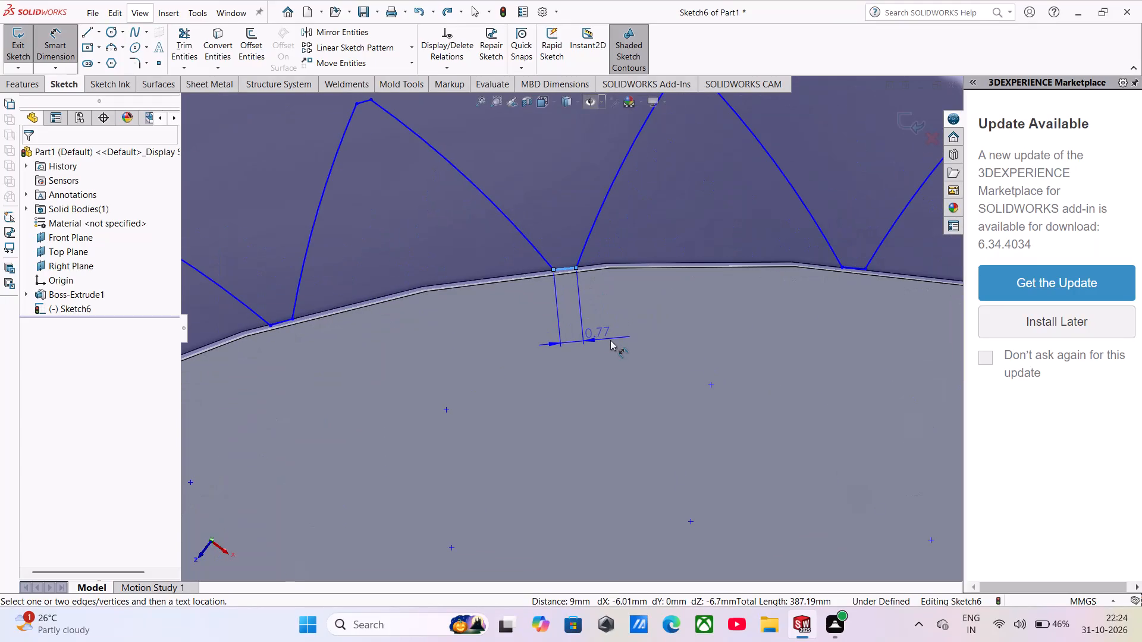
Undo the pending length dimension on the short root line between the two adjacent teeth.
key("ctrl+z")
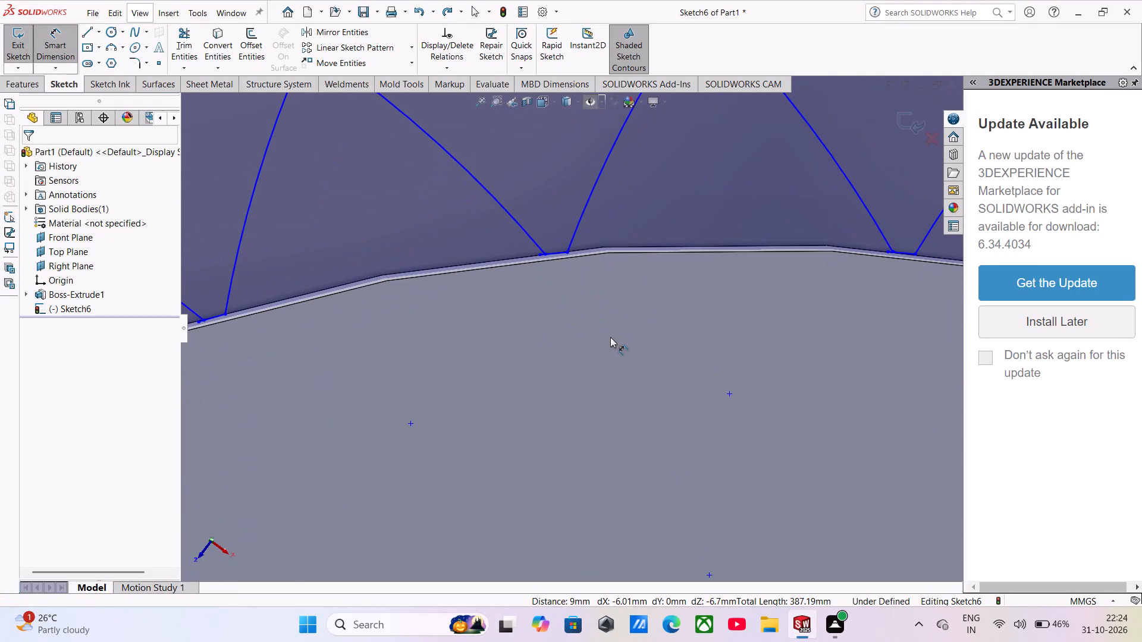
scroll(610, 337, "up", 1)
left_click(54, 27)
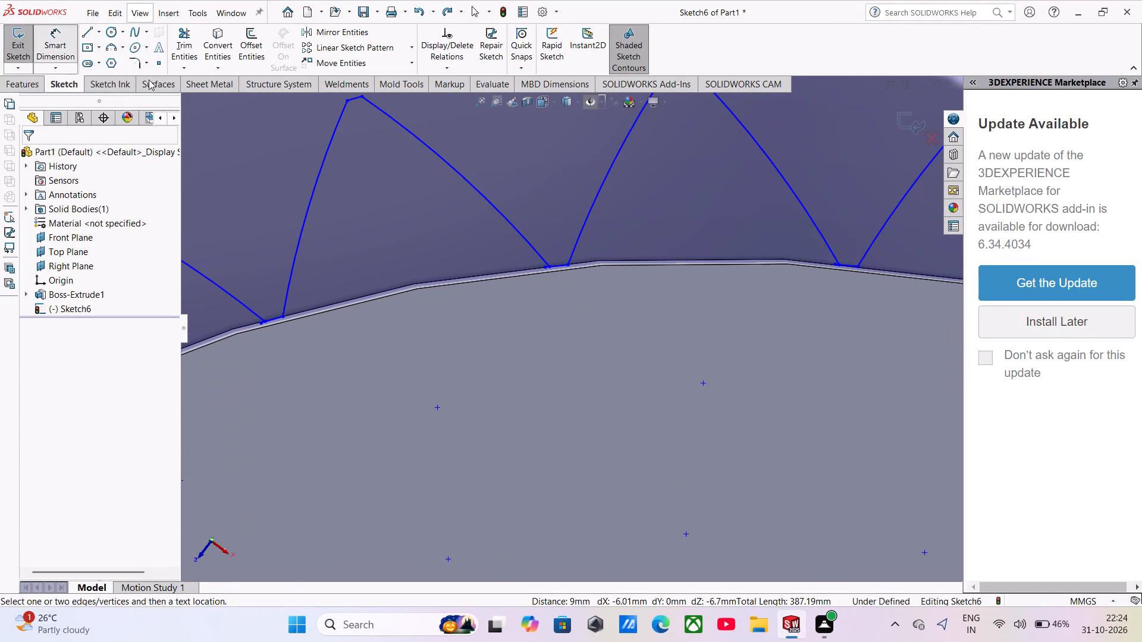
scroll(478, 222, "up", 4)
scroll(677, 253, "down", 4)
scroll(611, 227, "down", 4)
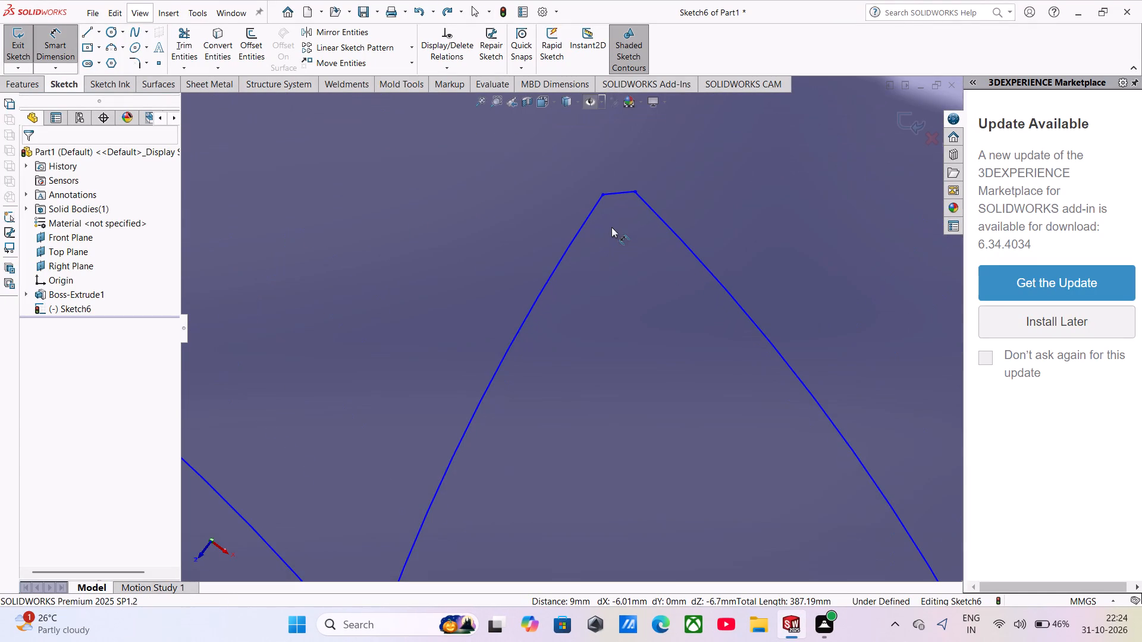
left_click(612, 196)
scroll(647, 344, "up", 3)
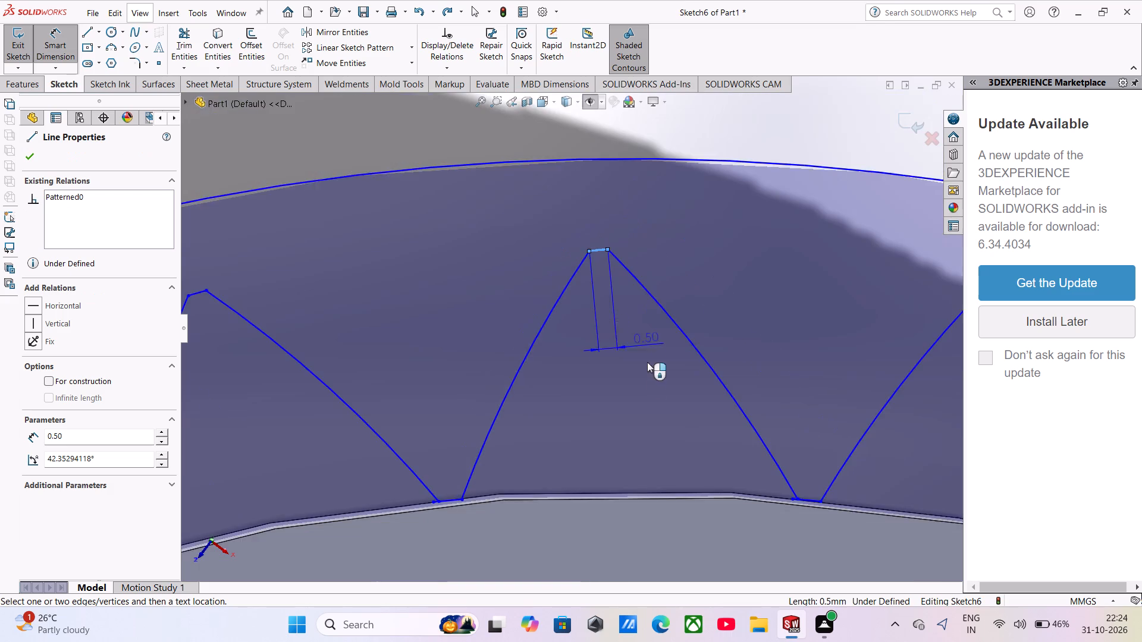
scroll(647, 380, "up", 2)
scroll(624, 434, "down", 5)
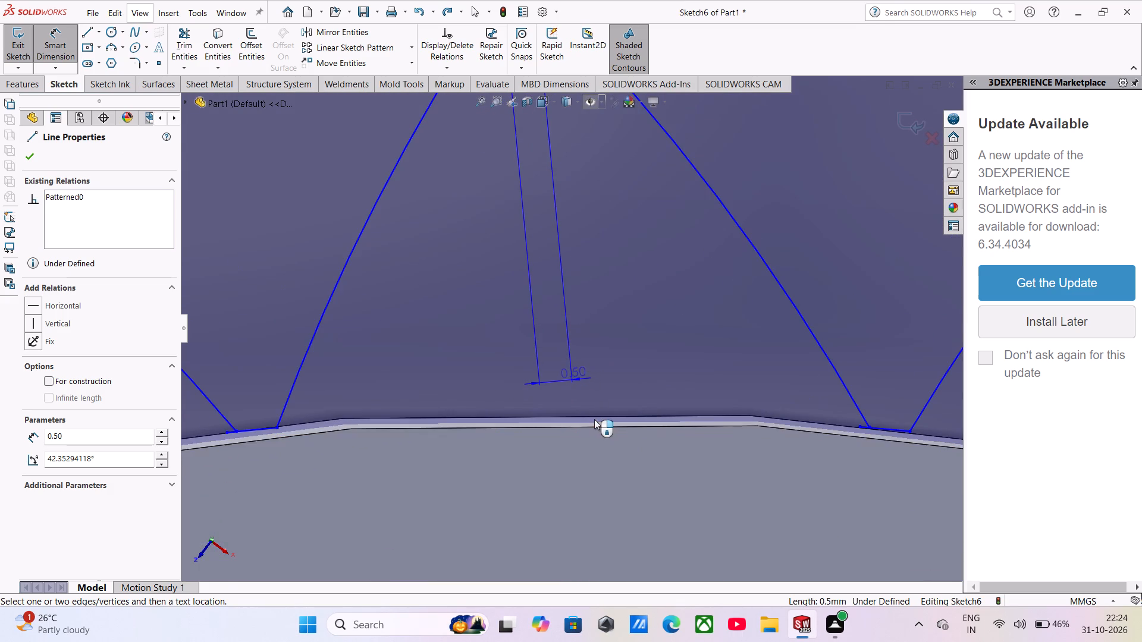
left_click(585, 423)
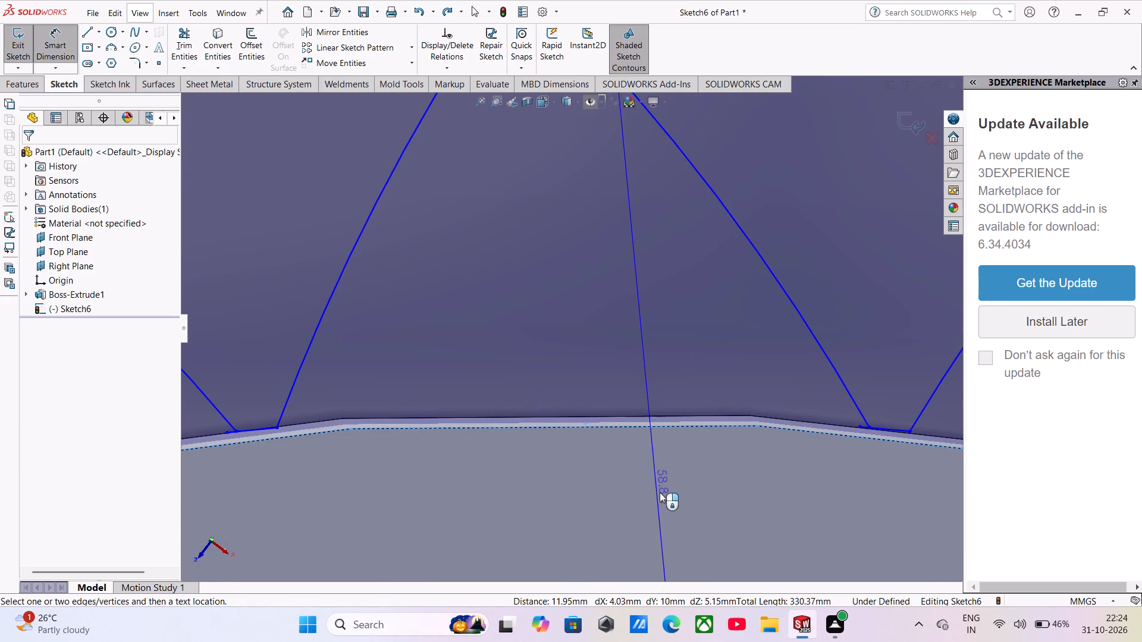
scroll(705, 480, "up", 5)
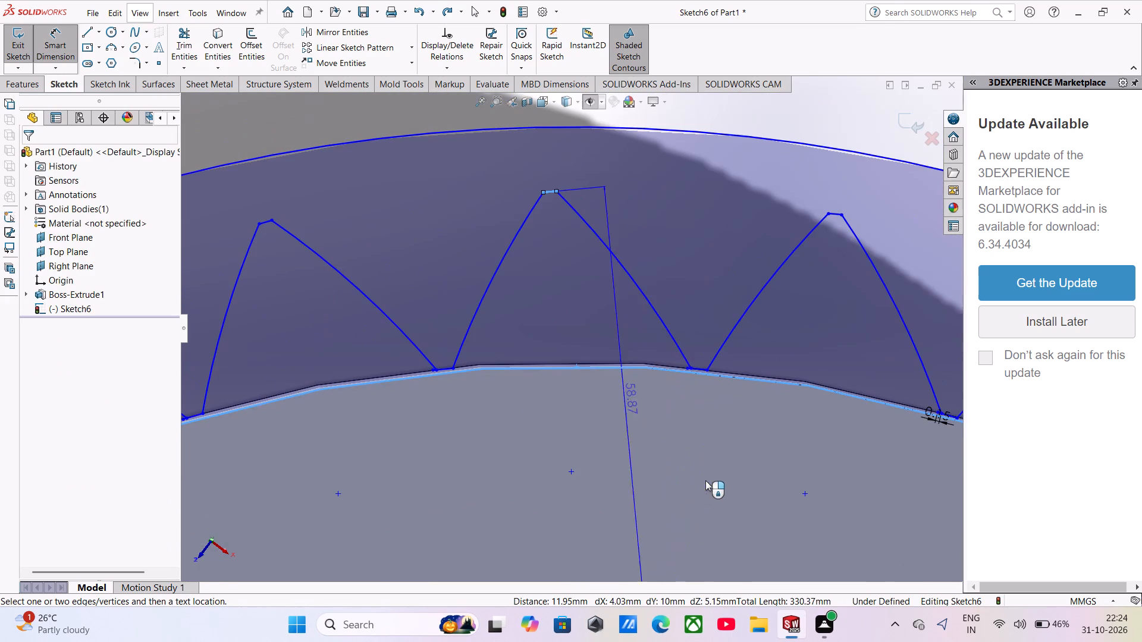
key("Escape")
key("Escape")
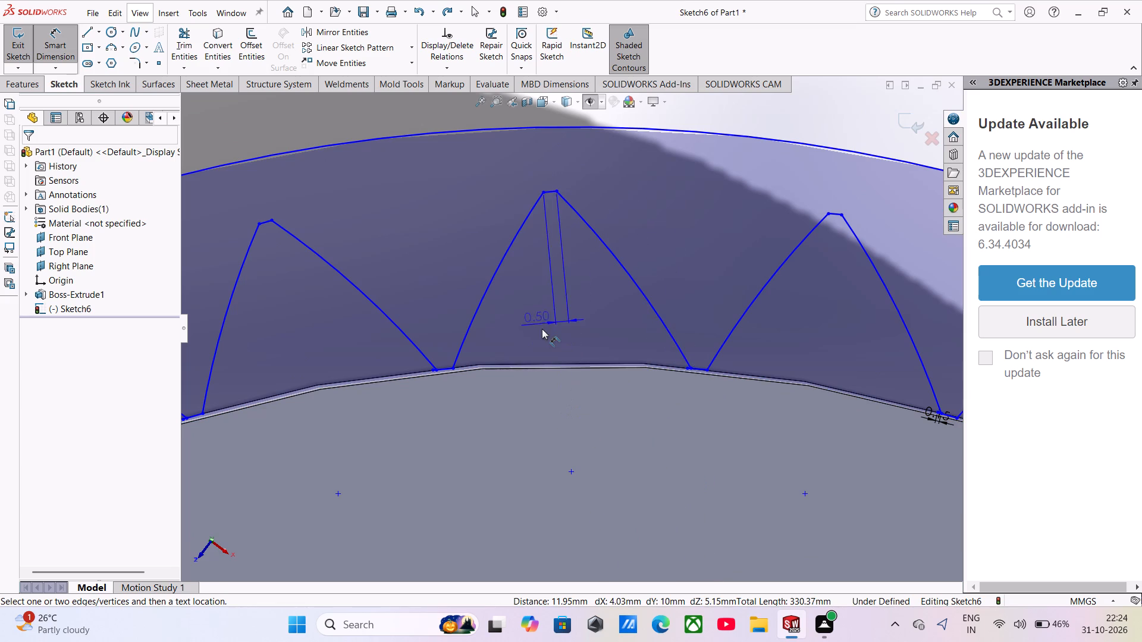
Sketch a line about 59.06 mm long from the midpoint of a tooth's short tip line to the disc's centre.
left_click(84, 33)
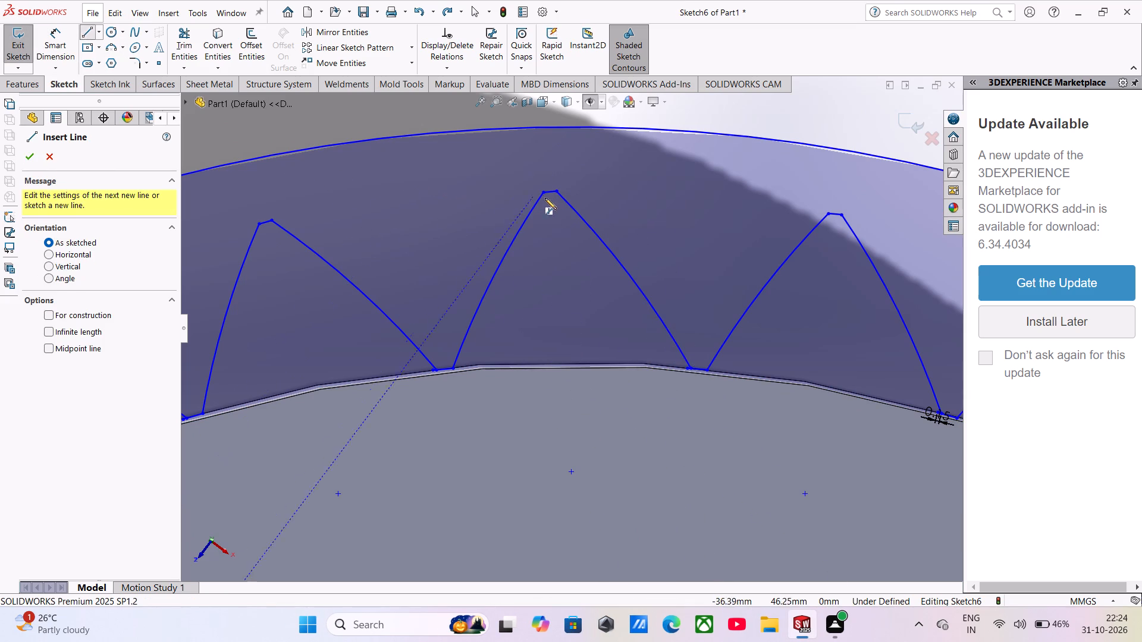
scroll(551, 195, "down", 6)
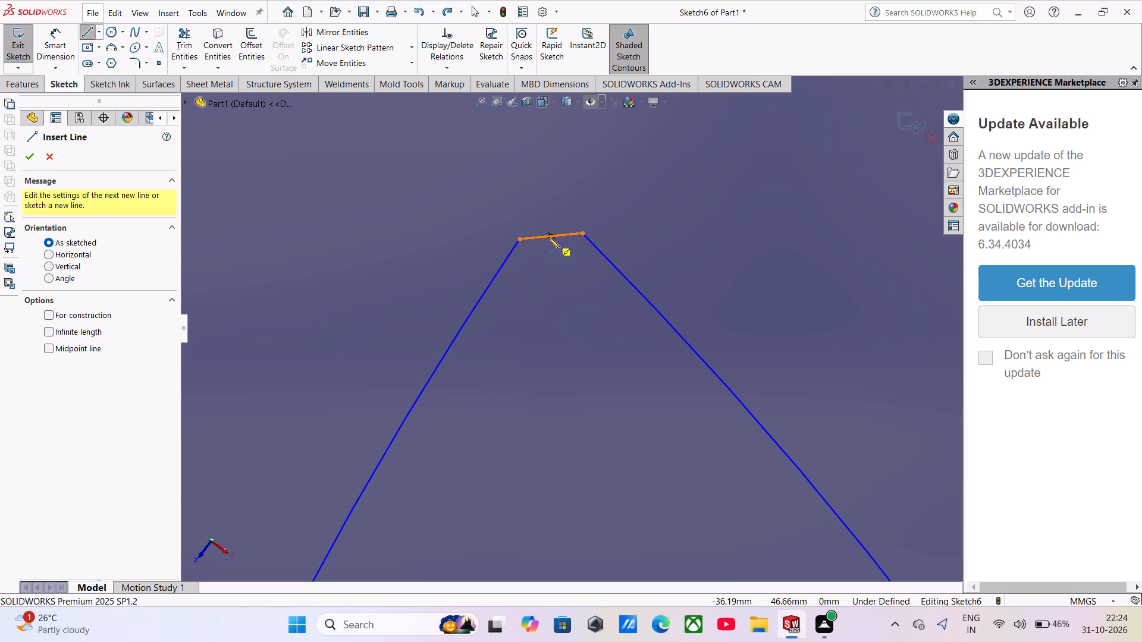
left_click(548, 237)
scroll(538, 312, "up", 5)
scroll(537, 449, "down", 3)
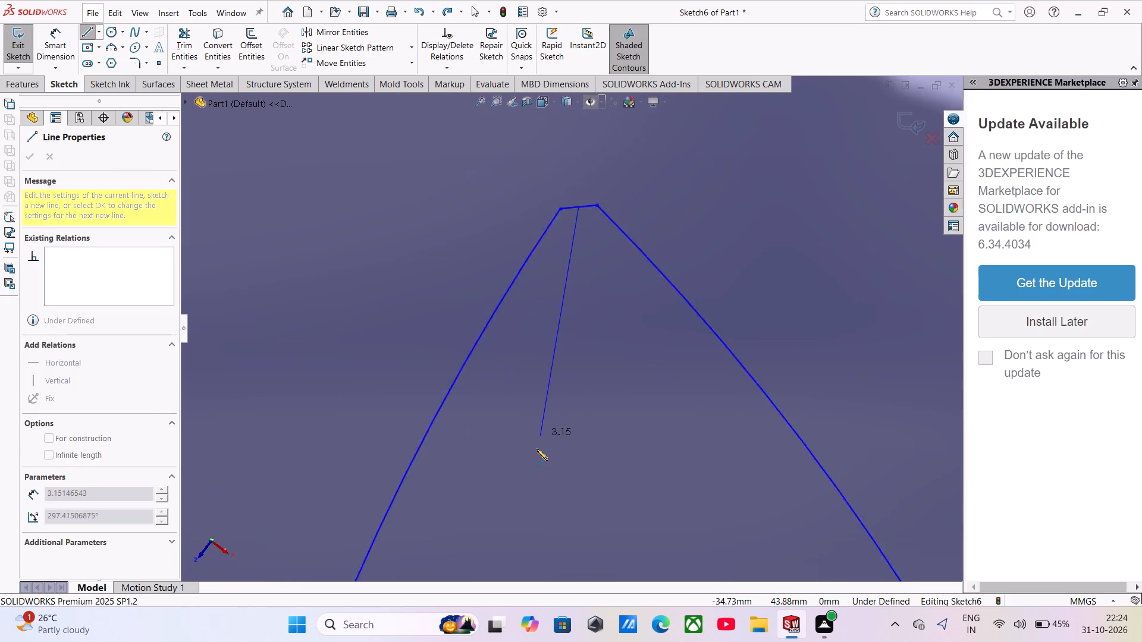
scroll(538, 449, "down", 6)
scroll(539, 449, "up", 13)
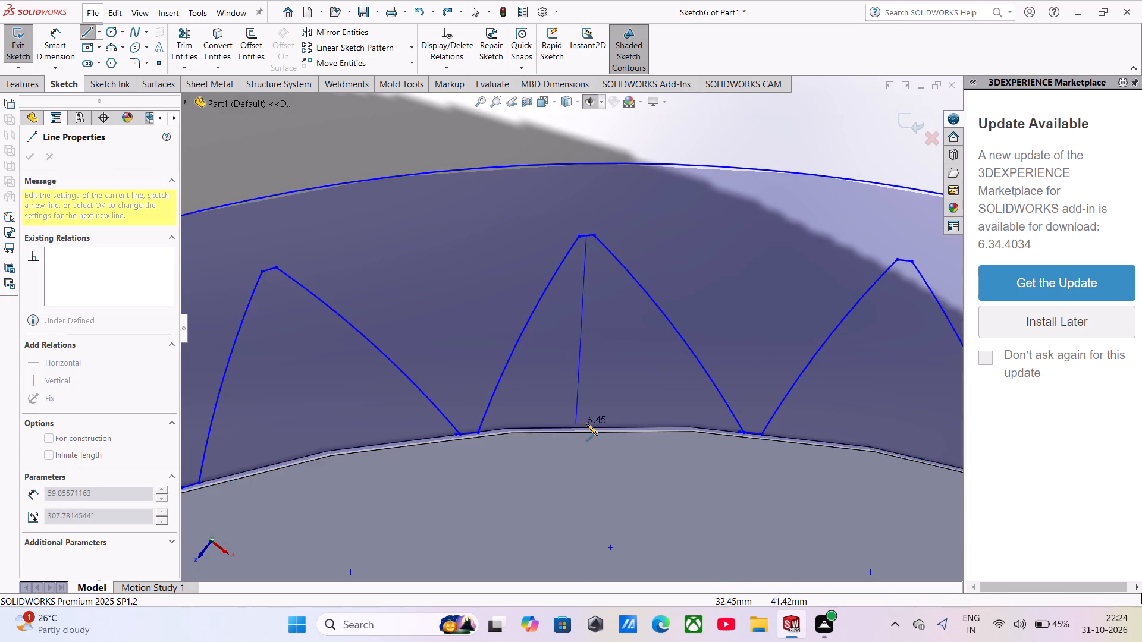
scroll(588, 424, "down", 6)
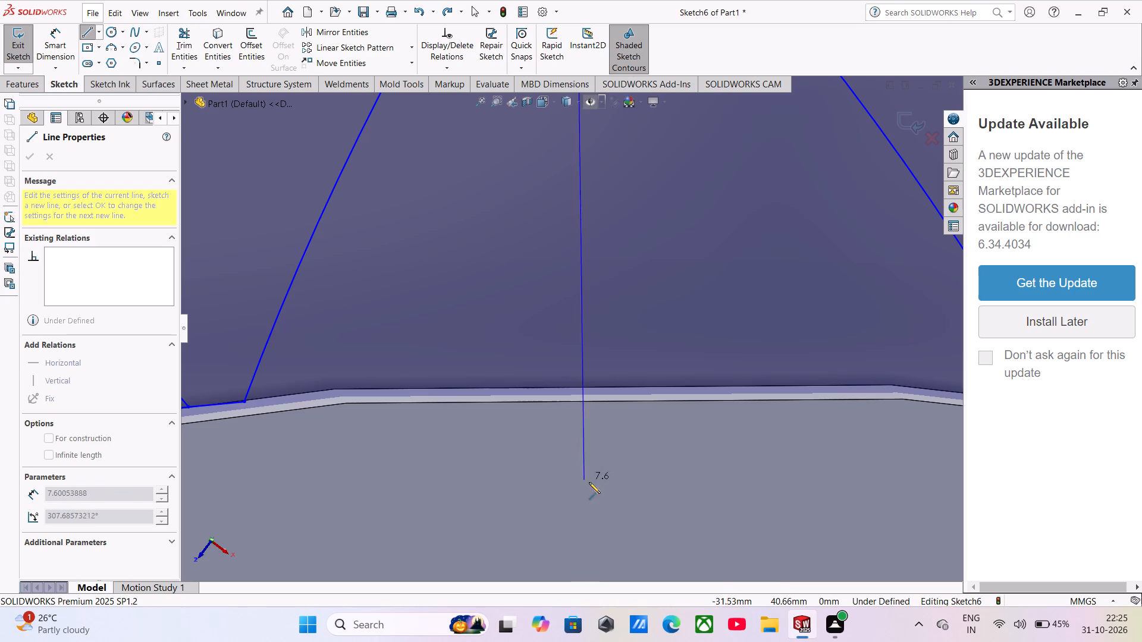
scroll(597, 501, "up", 6)
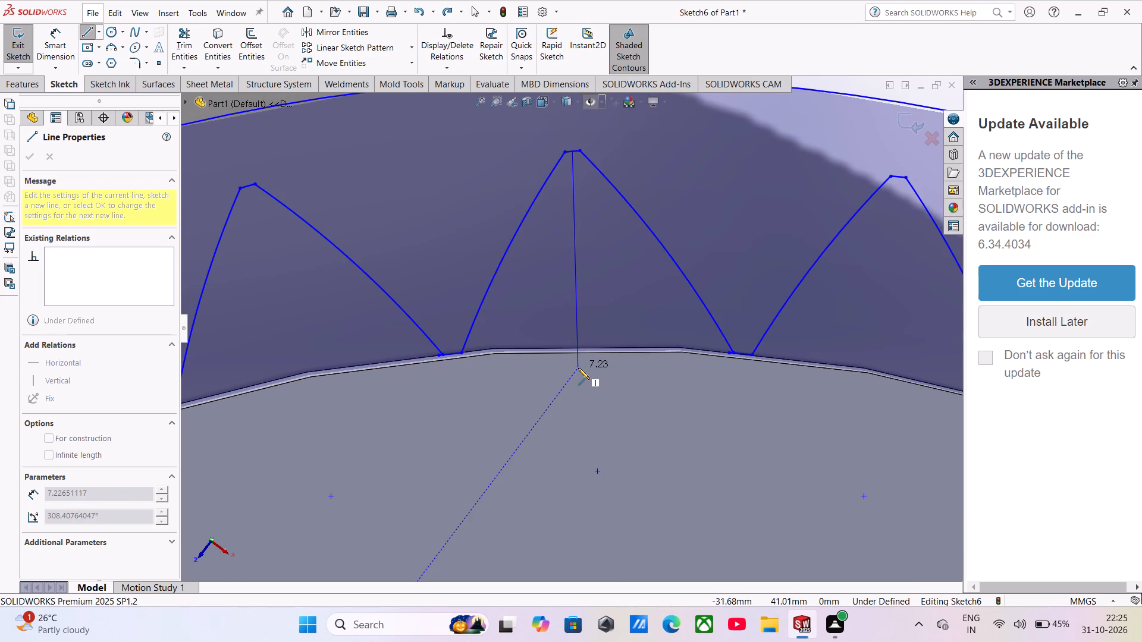
left_click(577, 345)
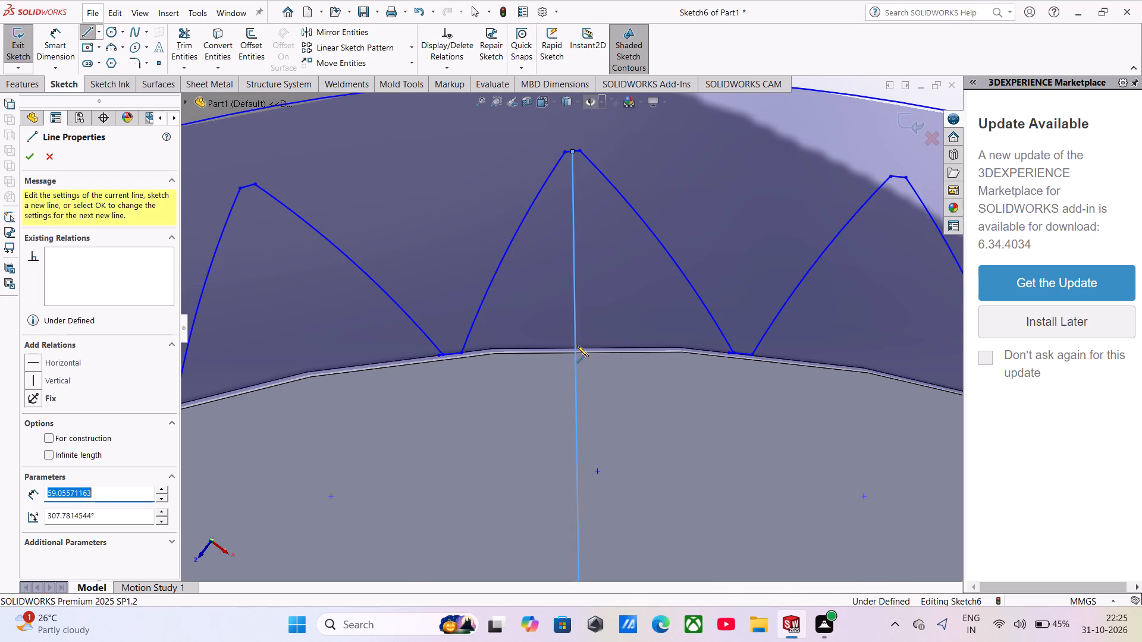
scroll(578, 348, "down", 3)
scroll(578, 382, "up", 9)
scroll(535, 350, "down", 3)
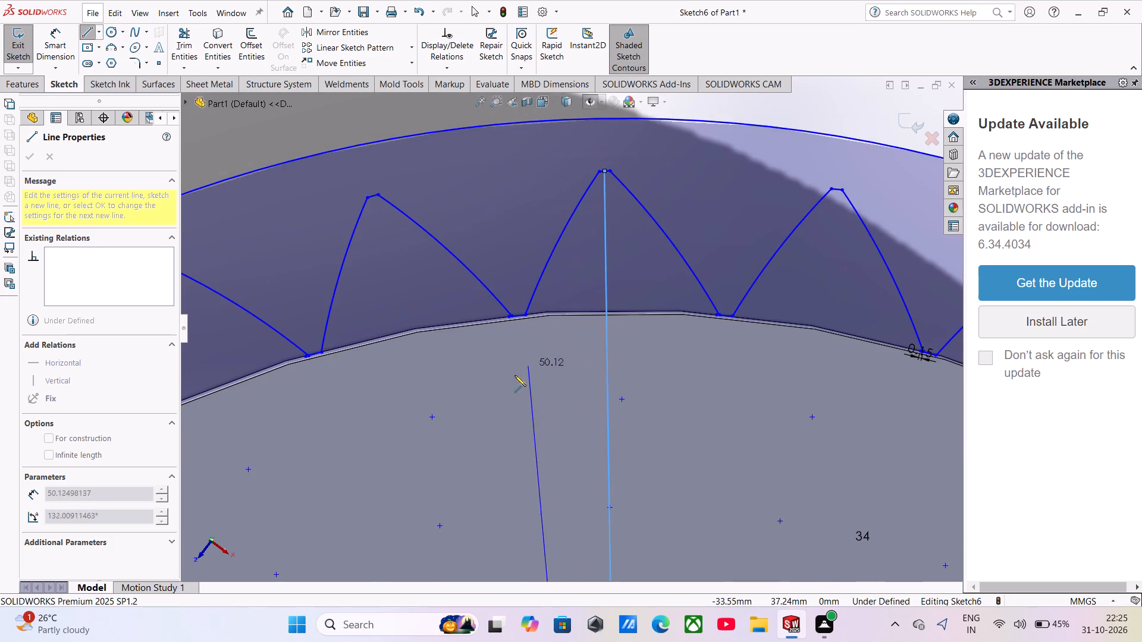
Convert the disc's 105 mm circular edge into a sketch entity.
left_click(222, 43)
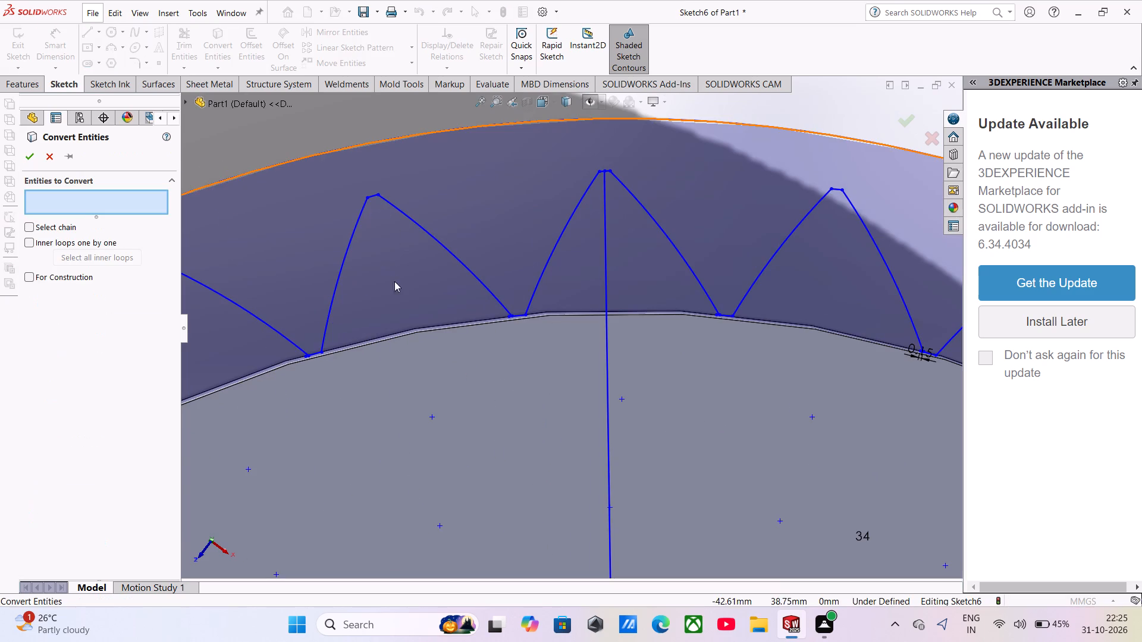
left_click(400, 336)
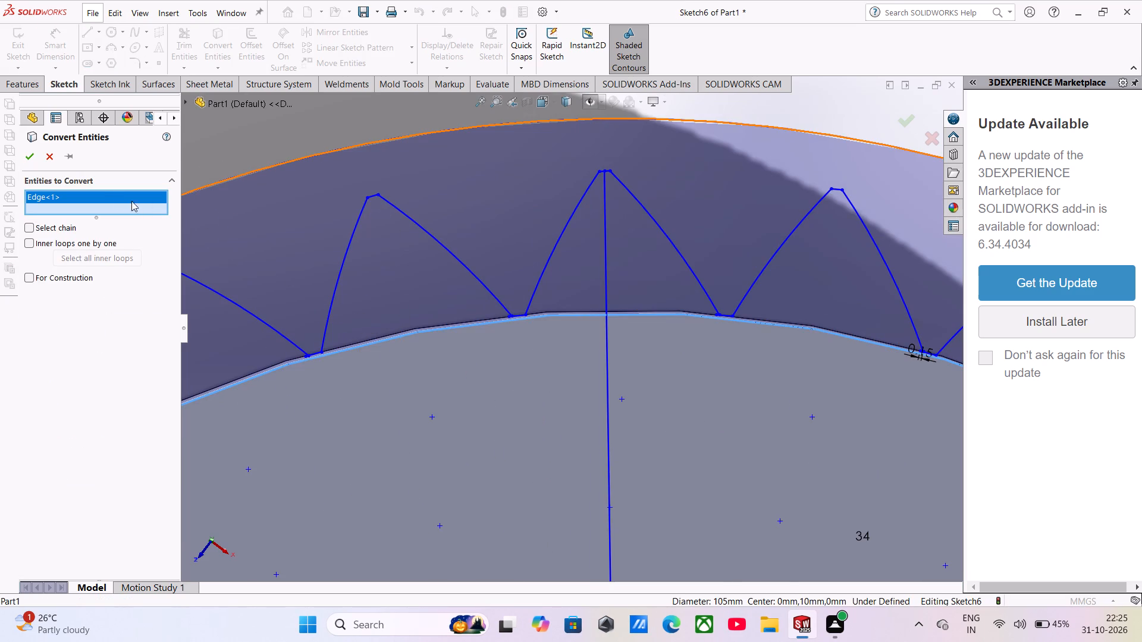
left_click(24, 161)
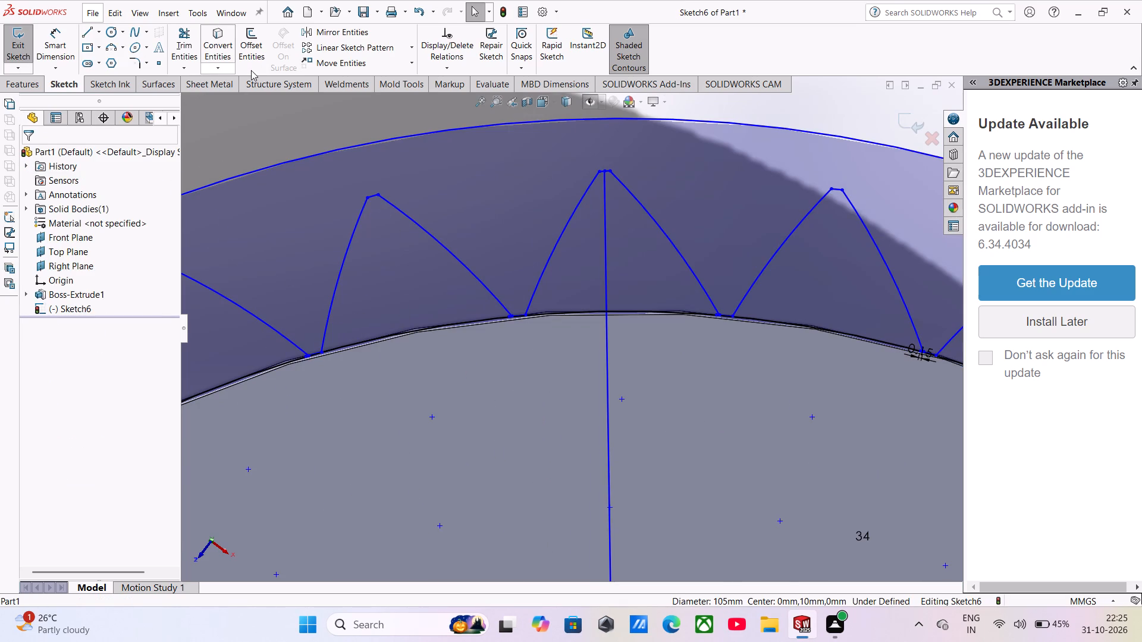
Trim away the part of the radial line that lies inside the converted circle.
left_click(174, 61)
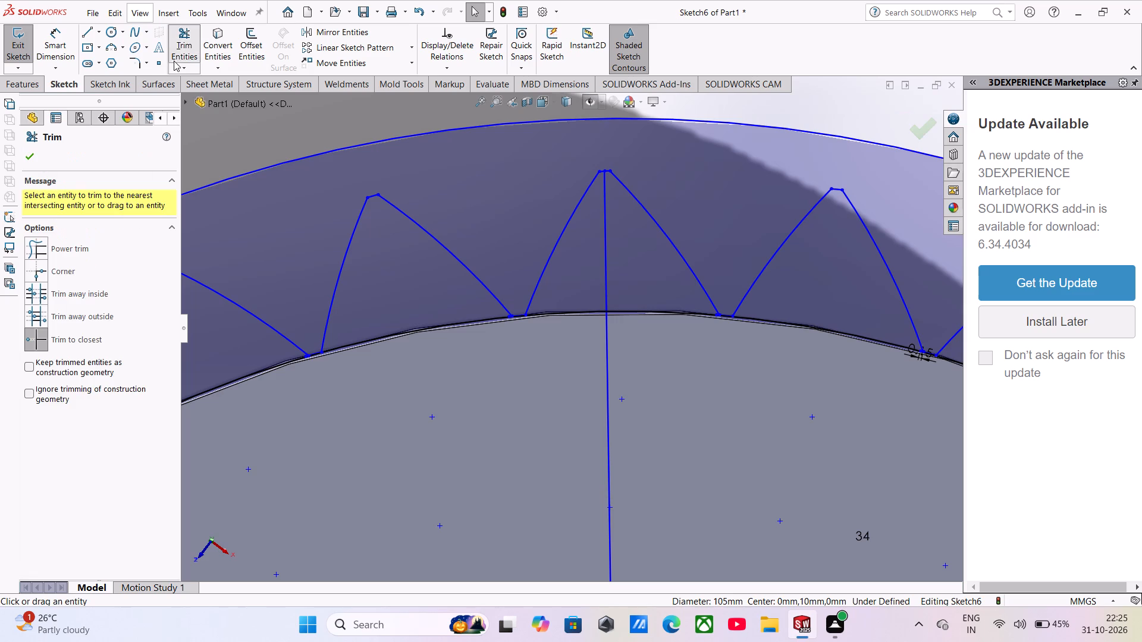
left_click(608, 440)
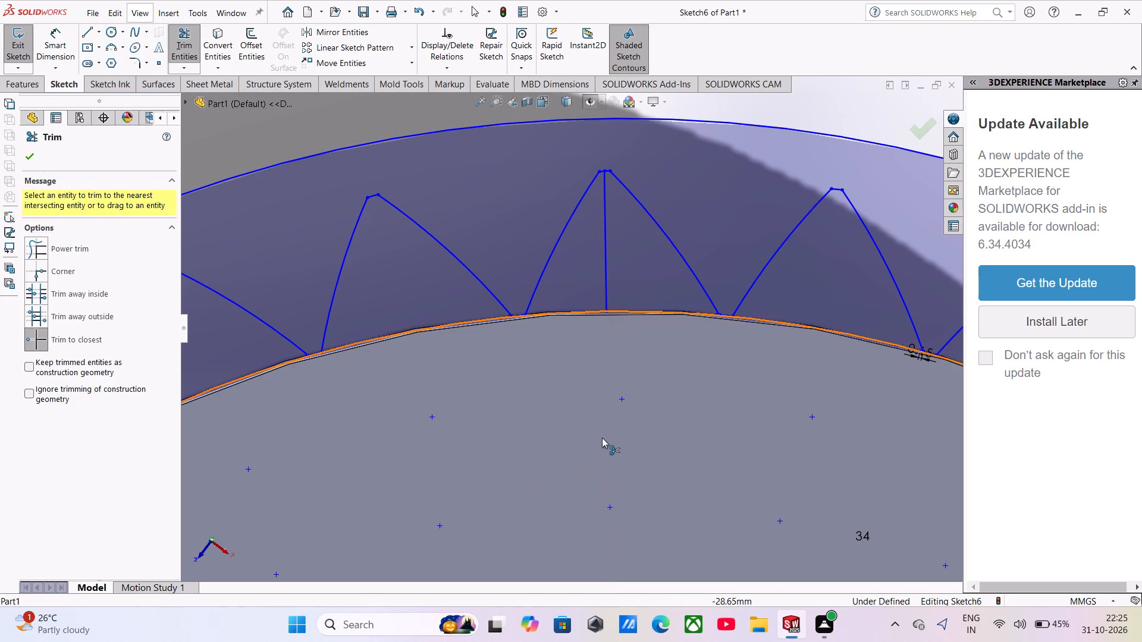
Dimension the length of the remaining radial line between the tooth tip and the disc's edge.
left_click(51, 42)
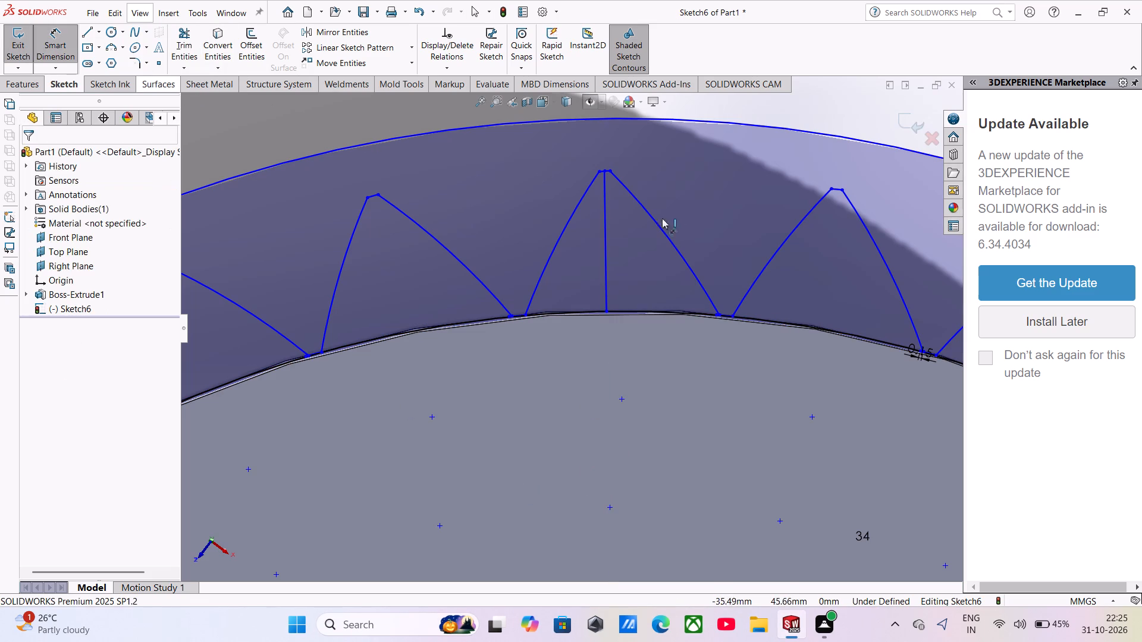
left_click(608, 261)
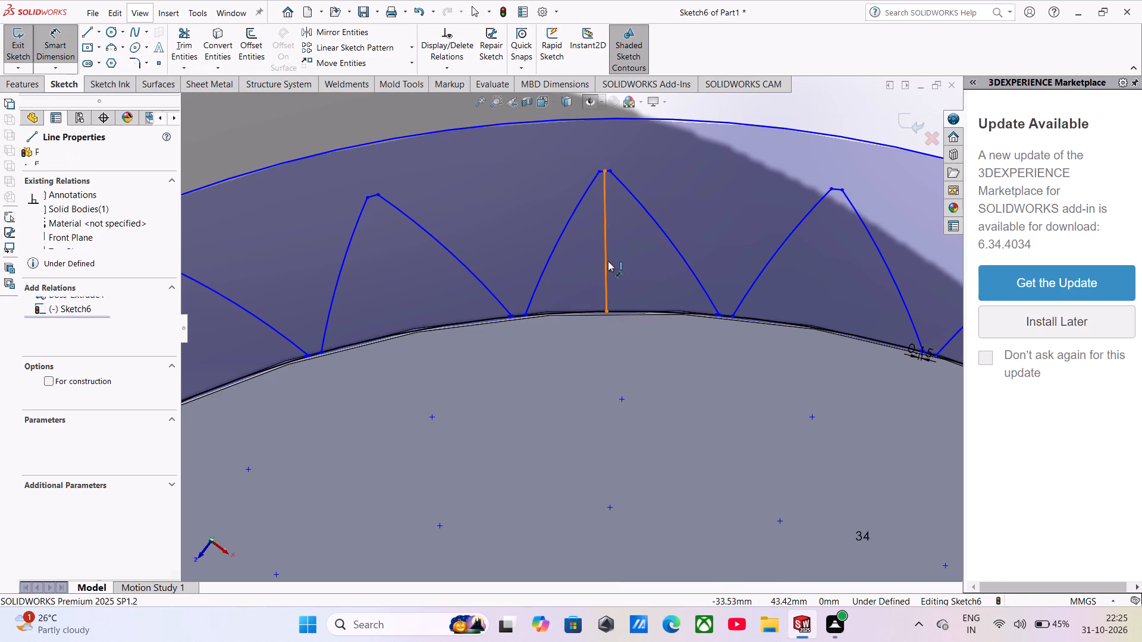
left_click(686, 475)
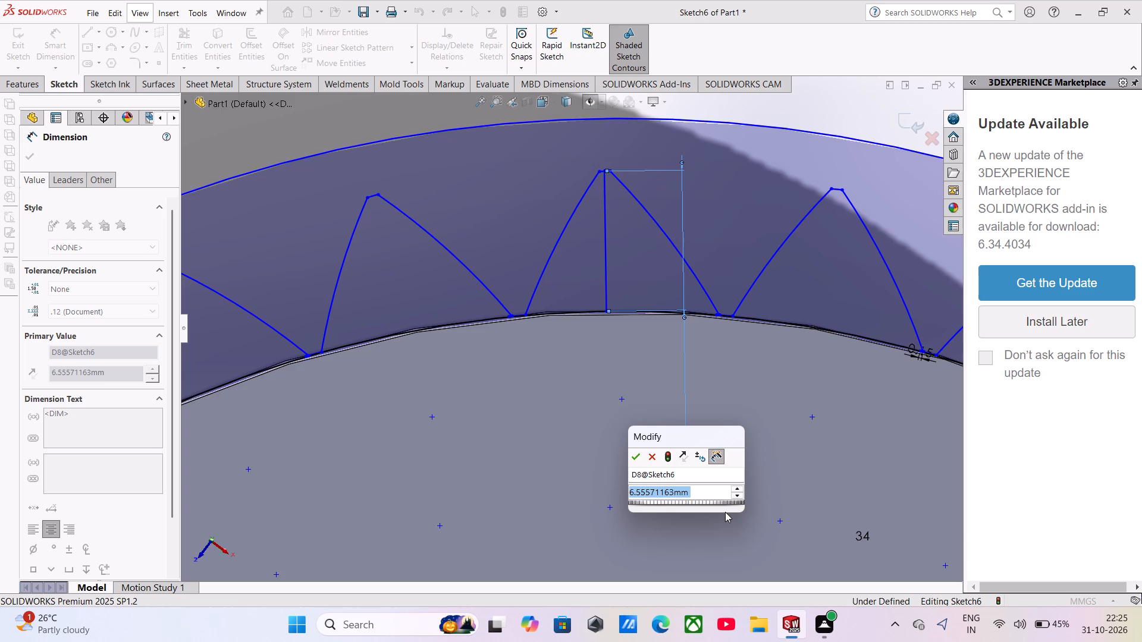
left_click(638, 458)
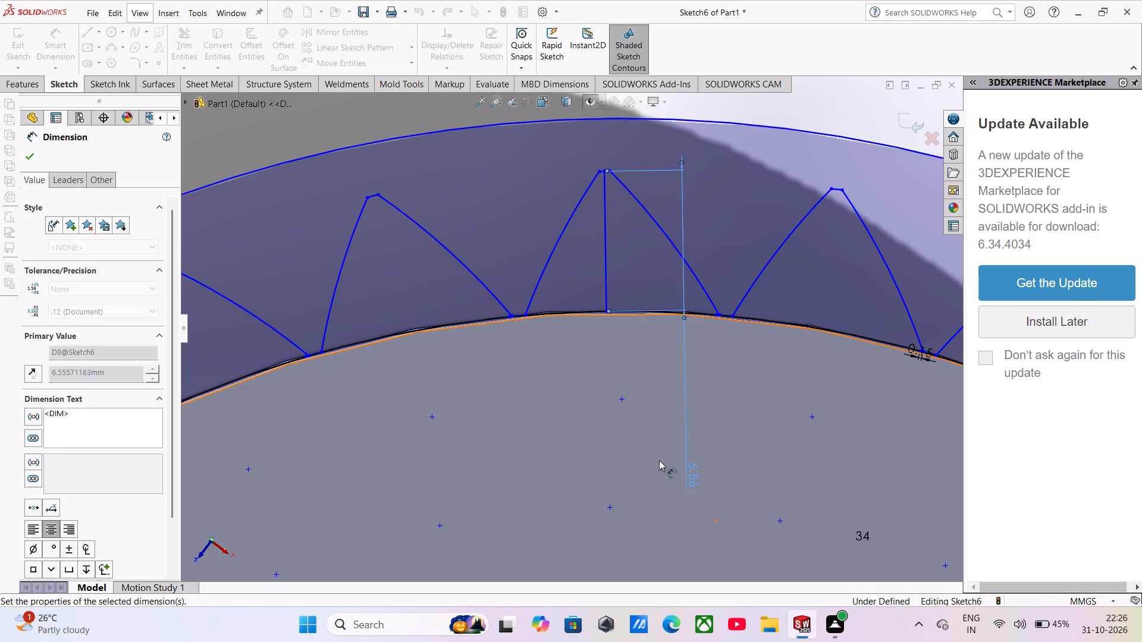
scroll(680, 462, "up", 10)
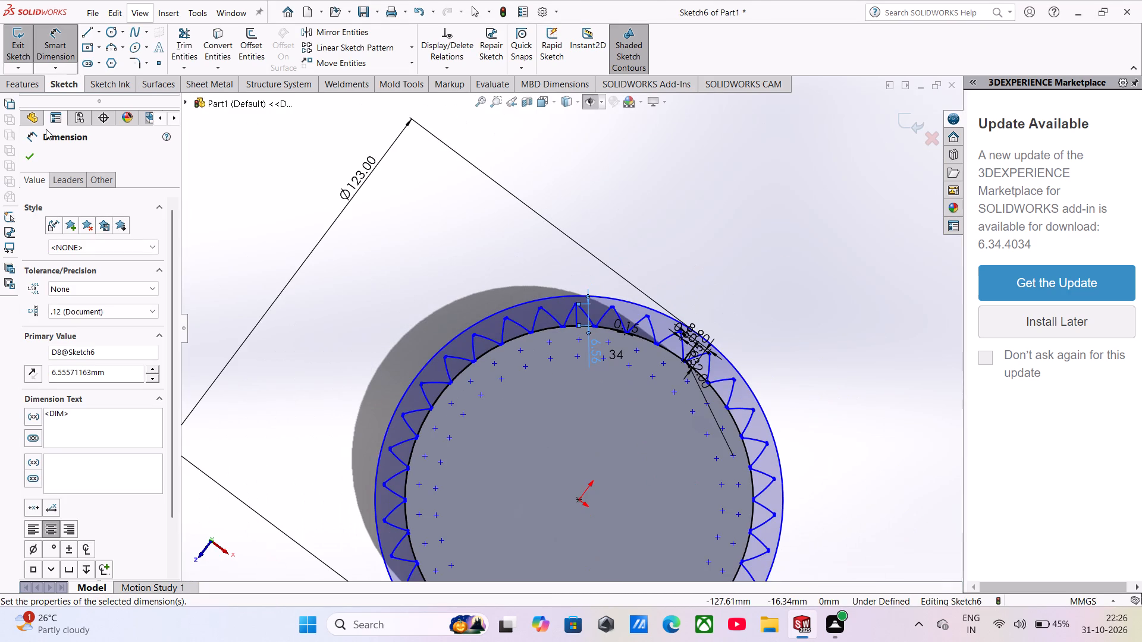
left_click(27, 148)
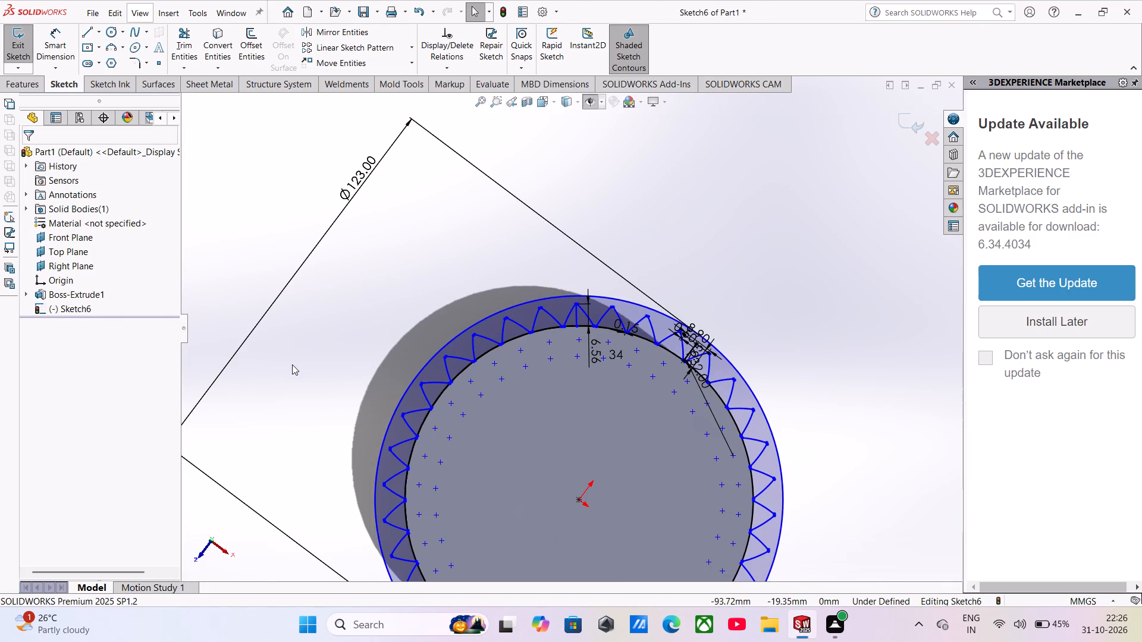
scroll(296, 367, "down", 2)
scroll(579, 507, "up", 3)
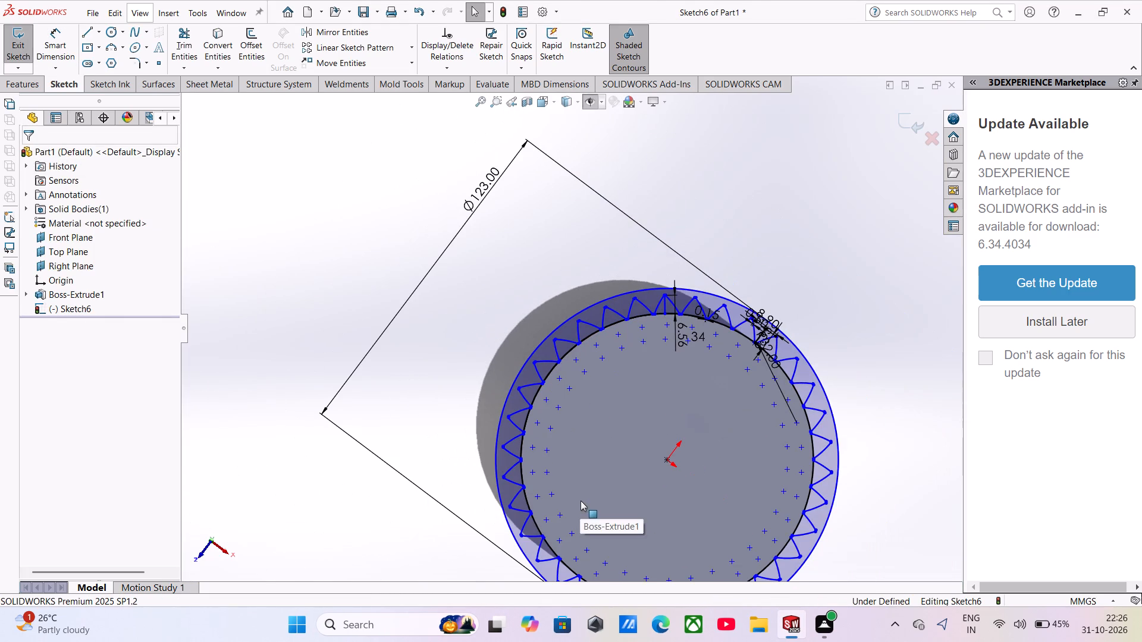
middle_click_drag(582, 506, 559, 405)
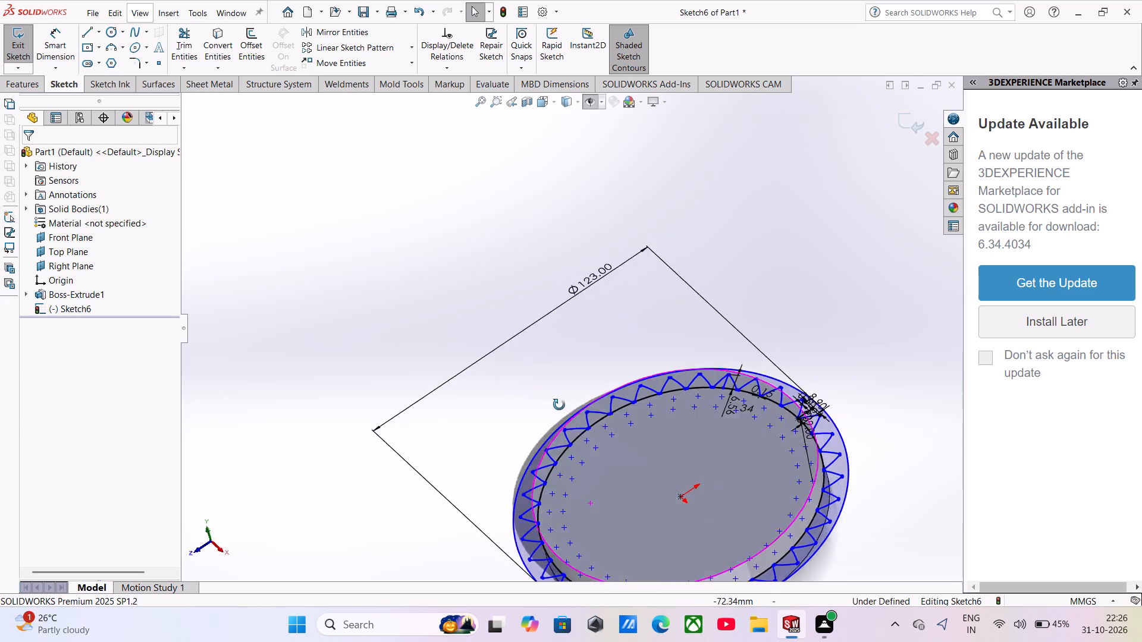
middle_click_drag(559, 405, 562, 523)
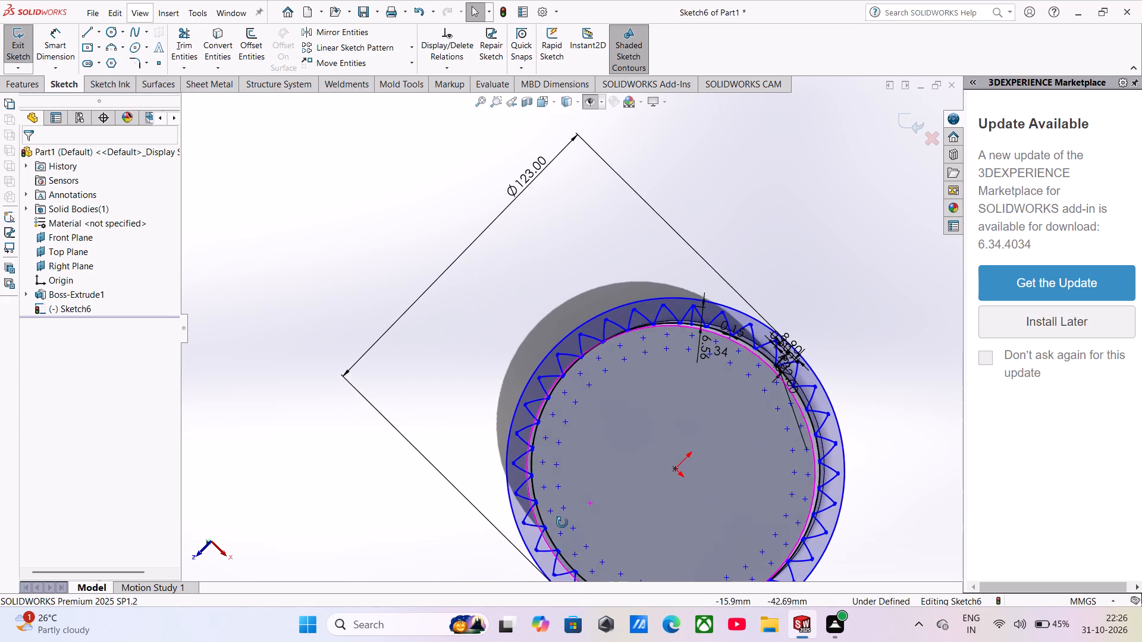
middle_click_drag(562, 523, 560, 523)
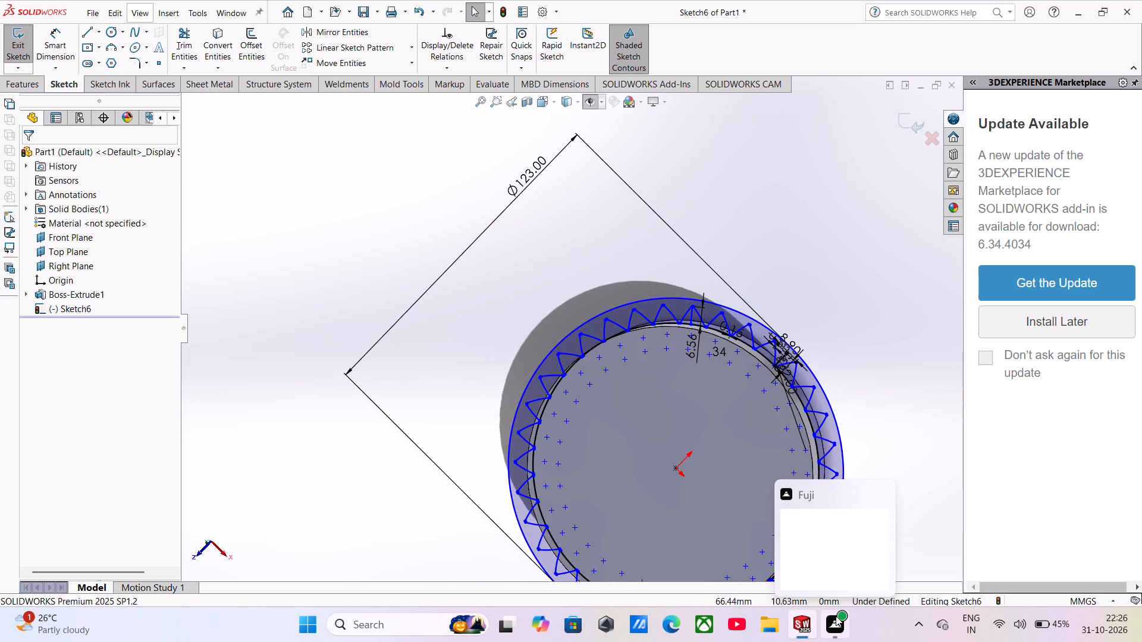
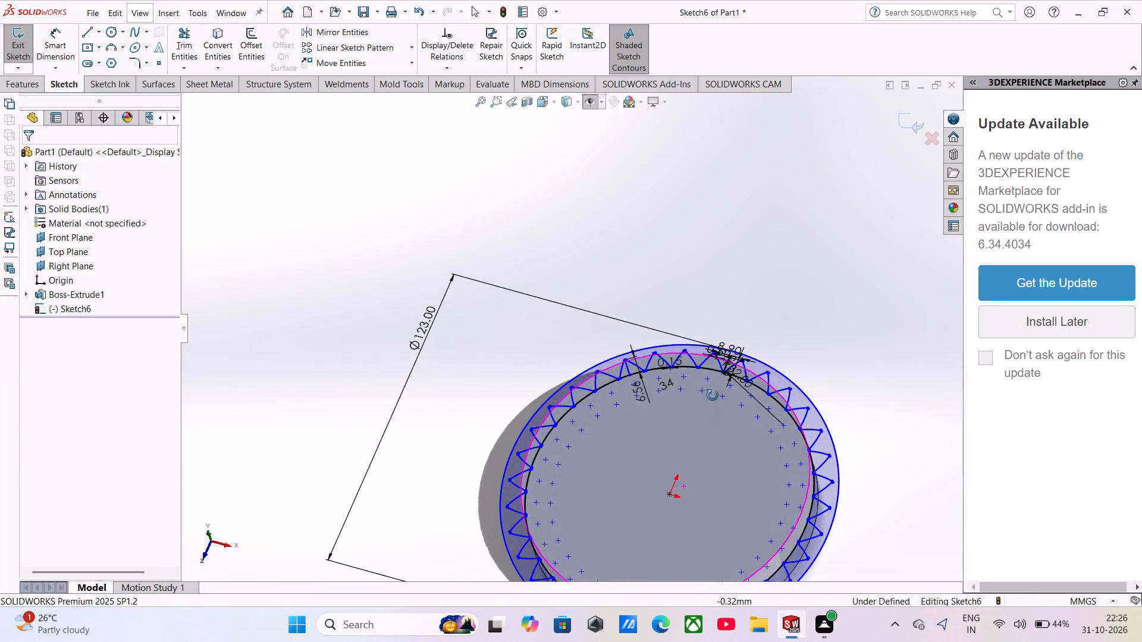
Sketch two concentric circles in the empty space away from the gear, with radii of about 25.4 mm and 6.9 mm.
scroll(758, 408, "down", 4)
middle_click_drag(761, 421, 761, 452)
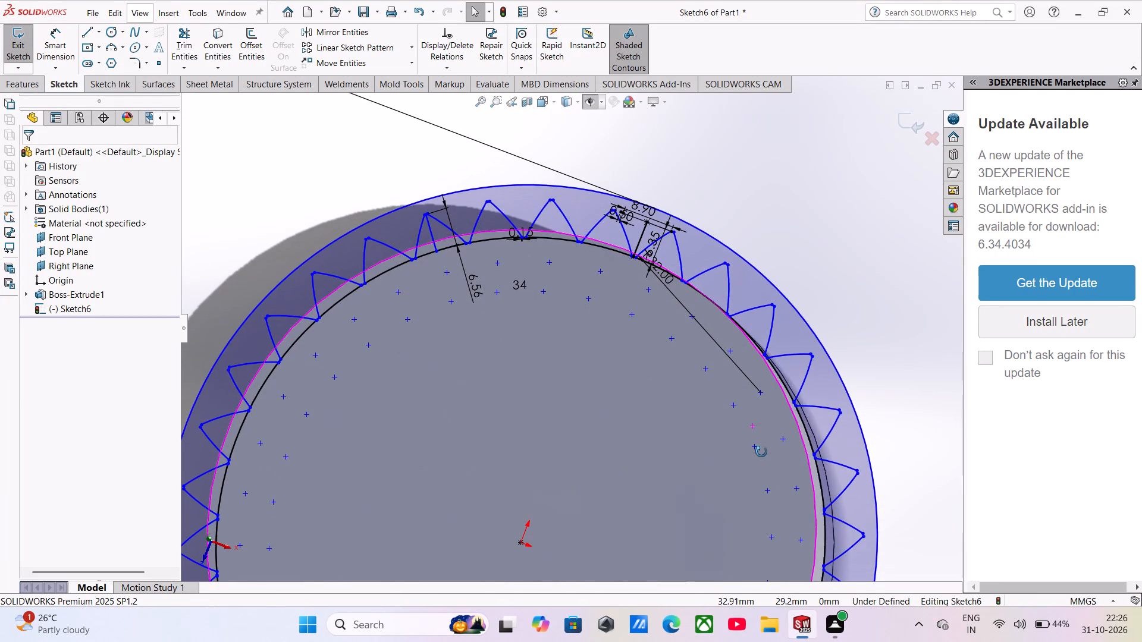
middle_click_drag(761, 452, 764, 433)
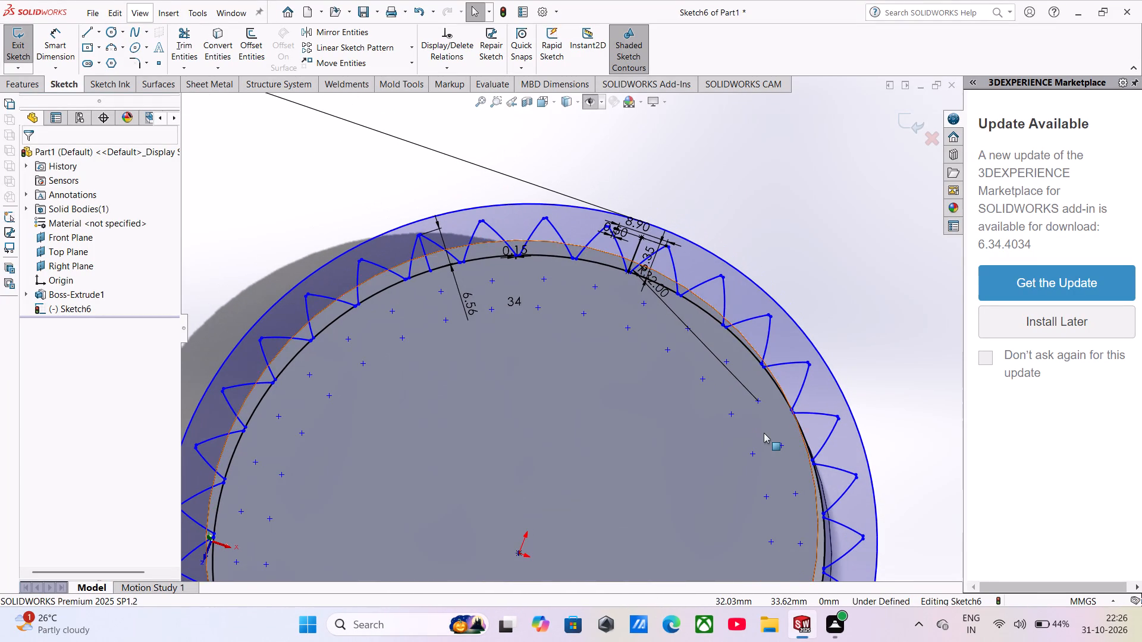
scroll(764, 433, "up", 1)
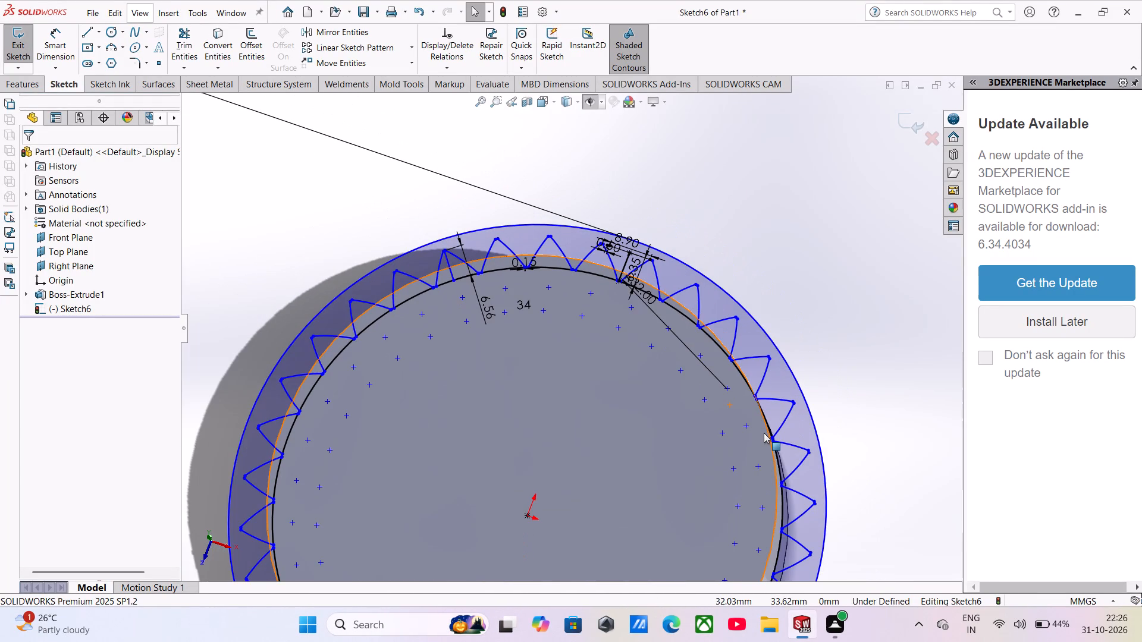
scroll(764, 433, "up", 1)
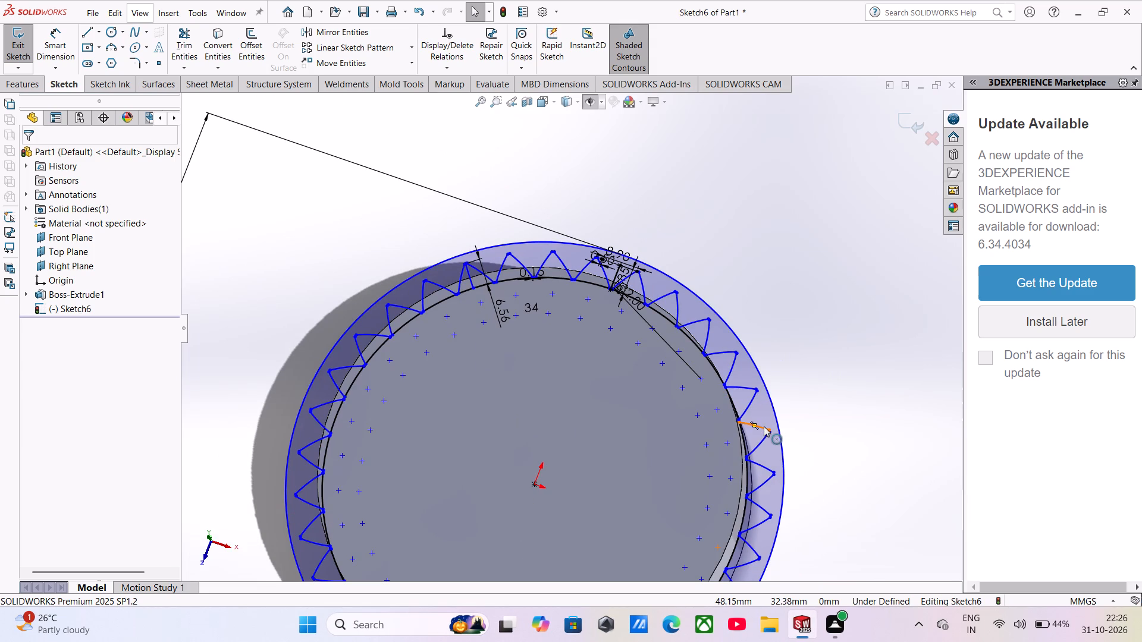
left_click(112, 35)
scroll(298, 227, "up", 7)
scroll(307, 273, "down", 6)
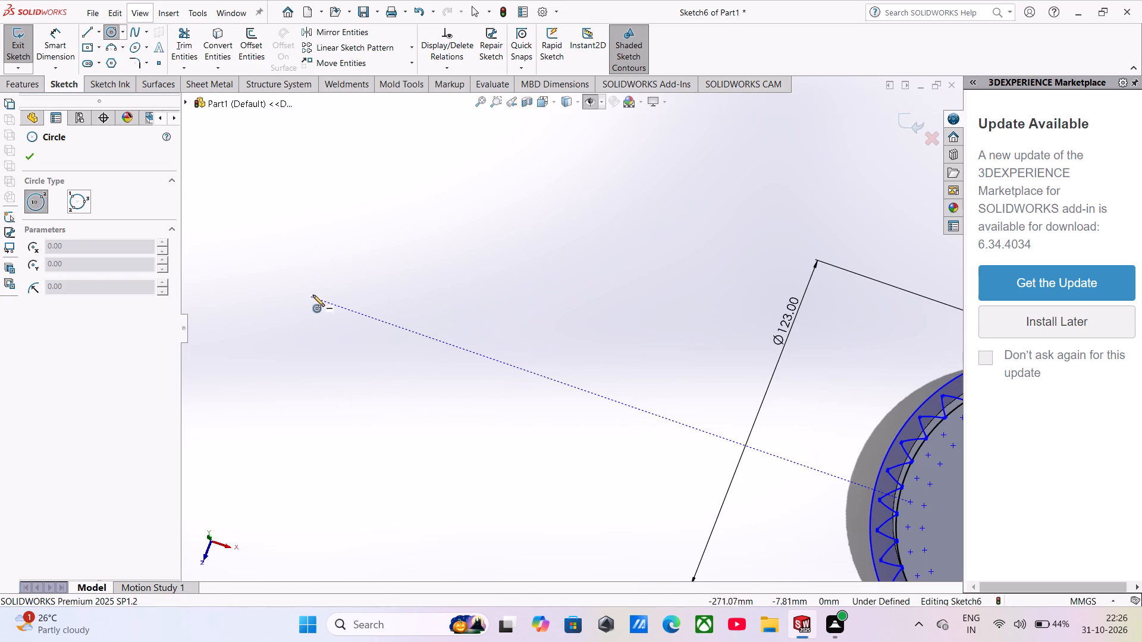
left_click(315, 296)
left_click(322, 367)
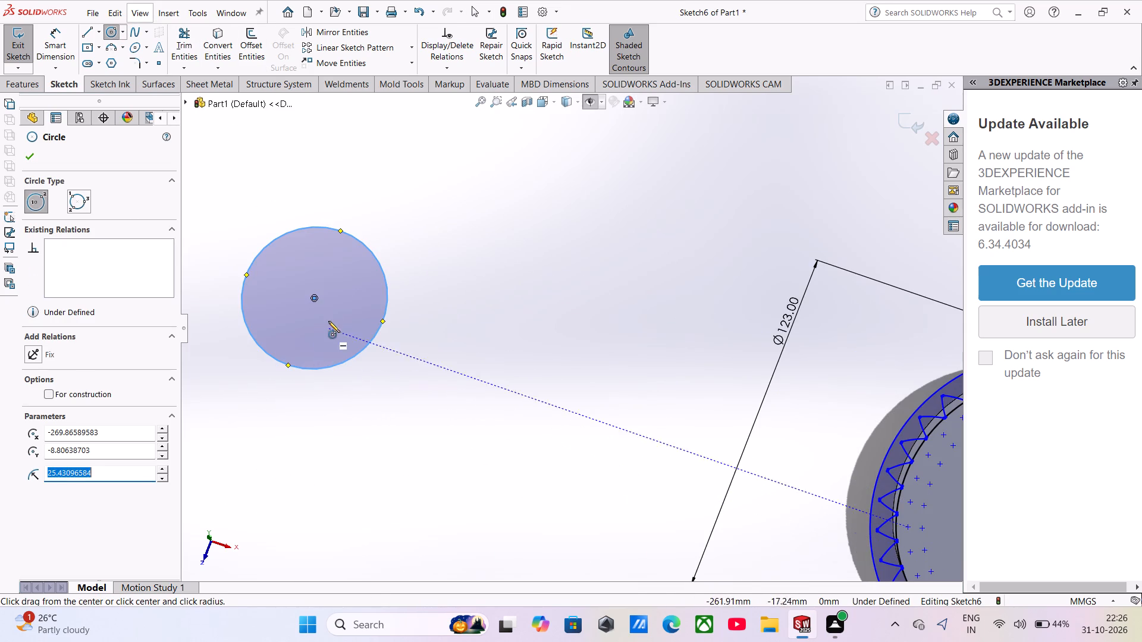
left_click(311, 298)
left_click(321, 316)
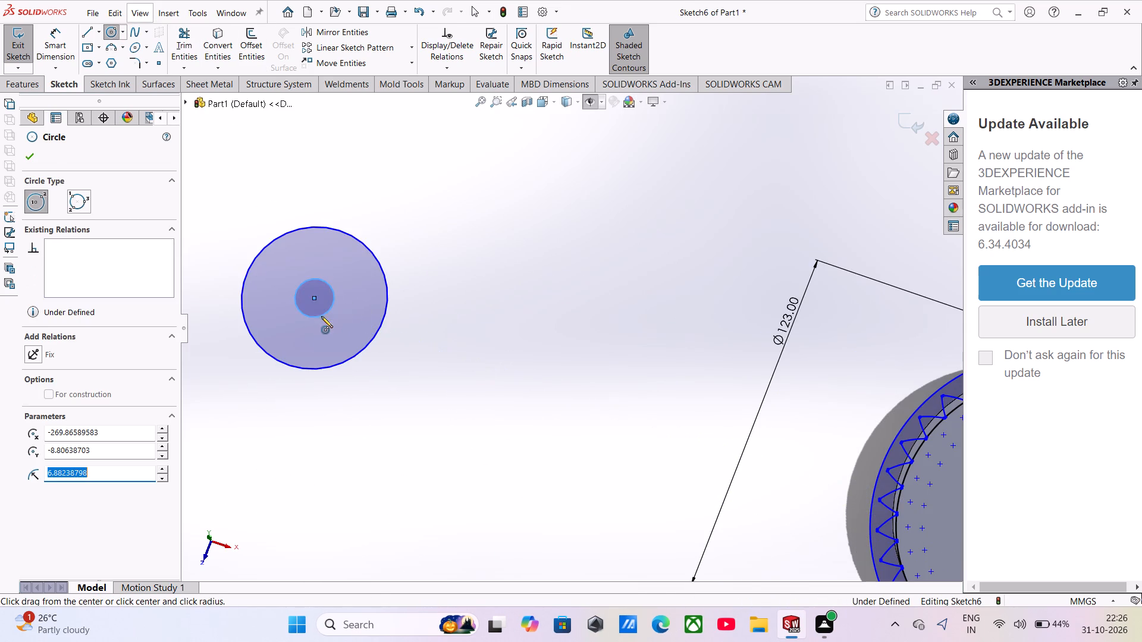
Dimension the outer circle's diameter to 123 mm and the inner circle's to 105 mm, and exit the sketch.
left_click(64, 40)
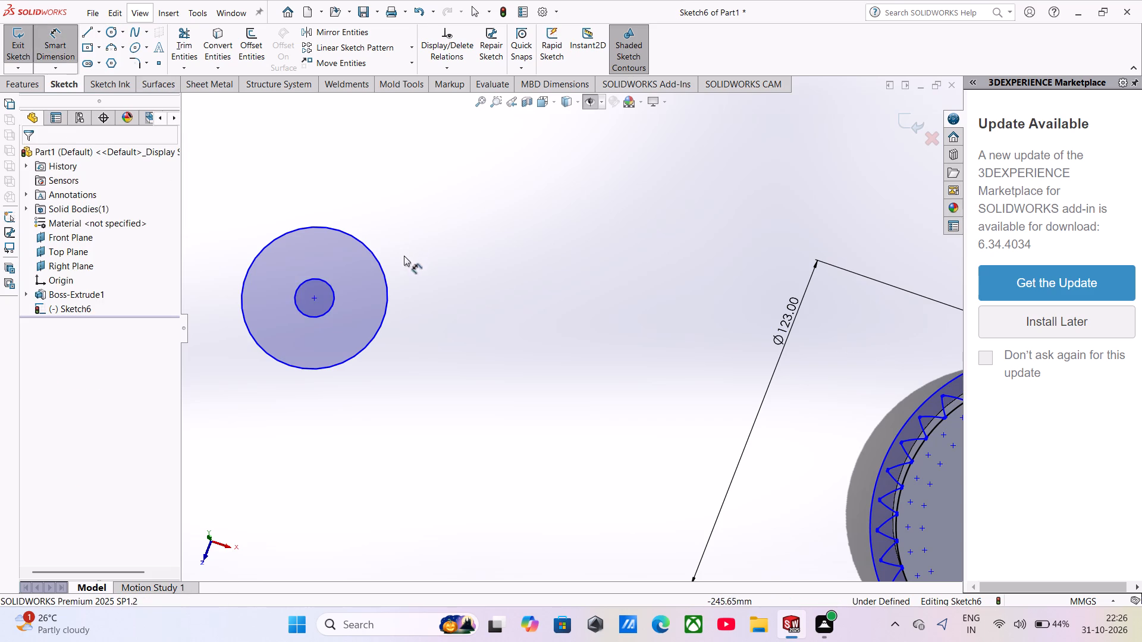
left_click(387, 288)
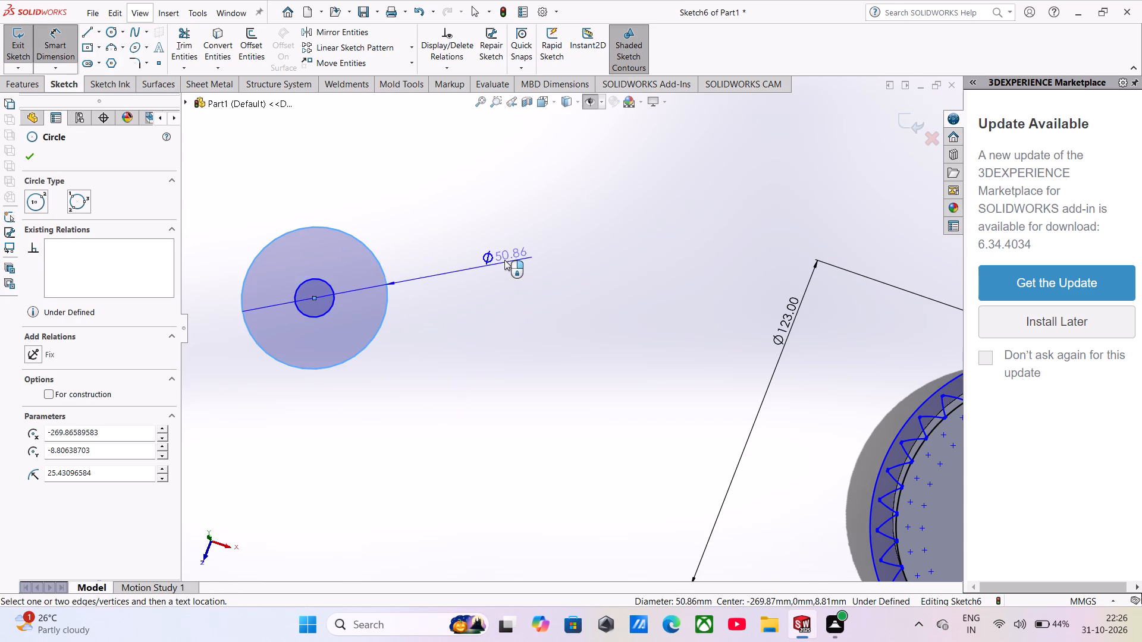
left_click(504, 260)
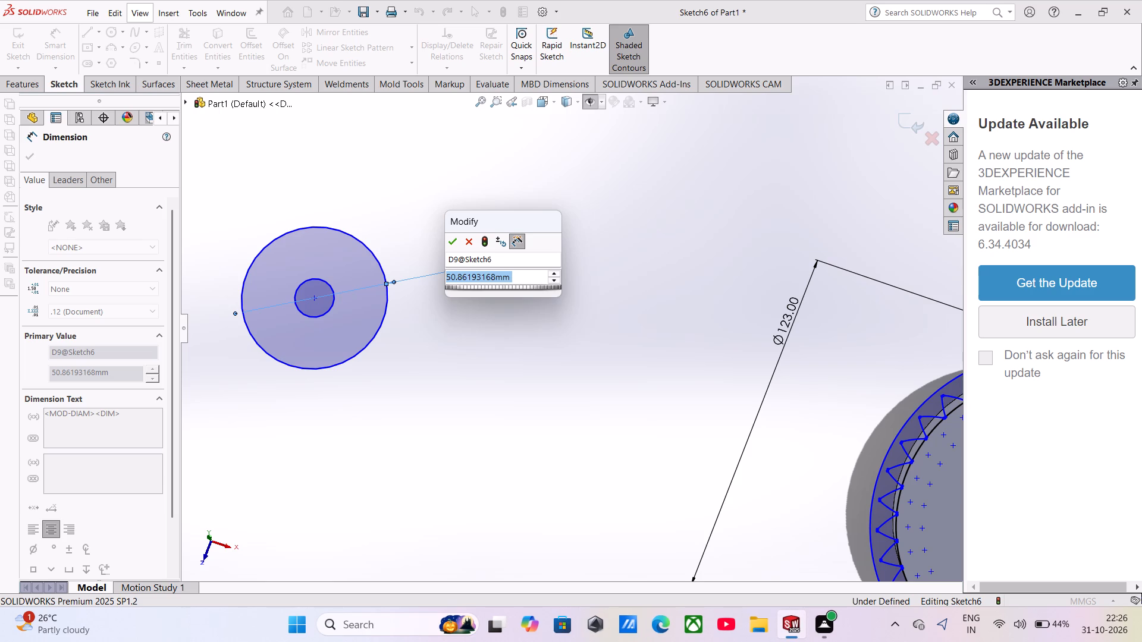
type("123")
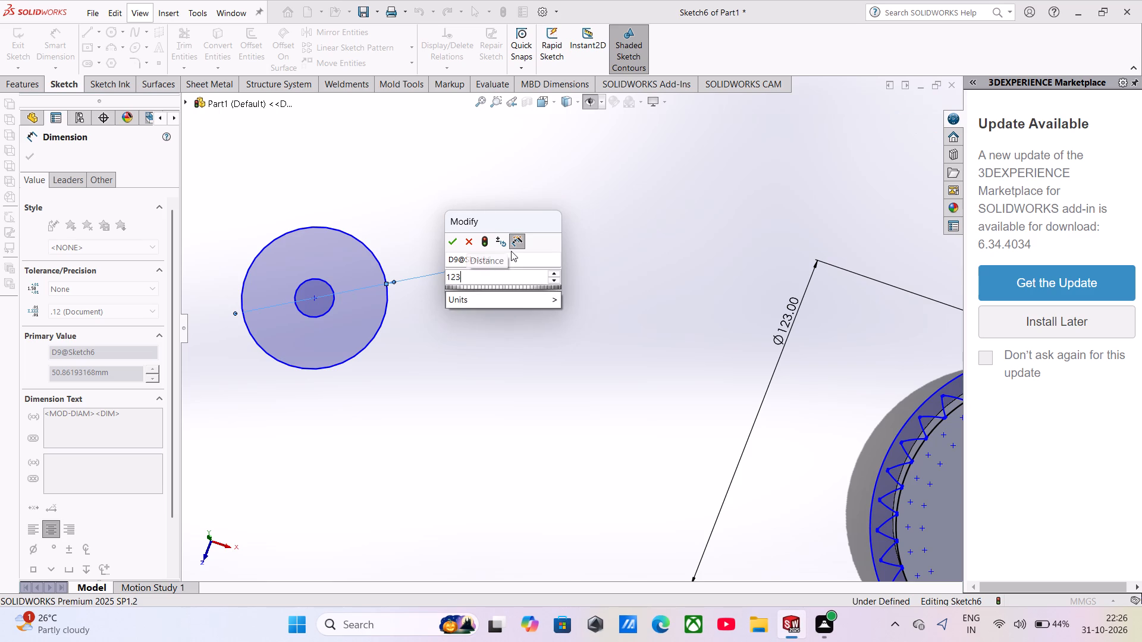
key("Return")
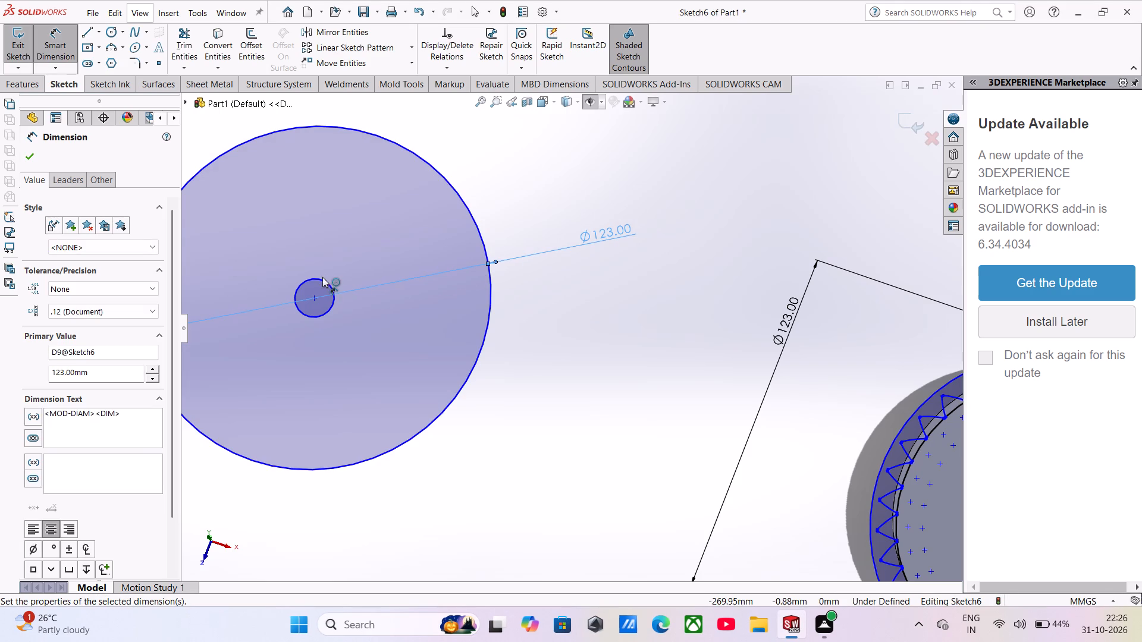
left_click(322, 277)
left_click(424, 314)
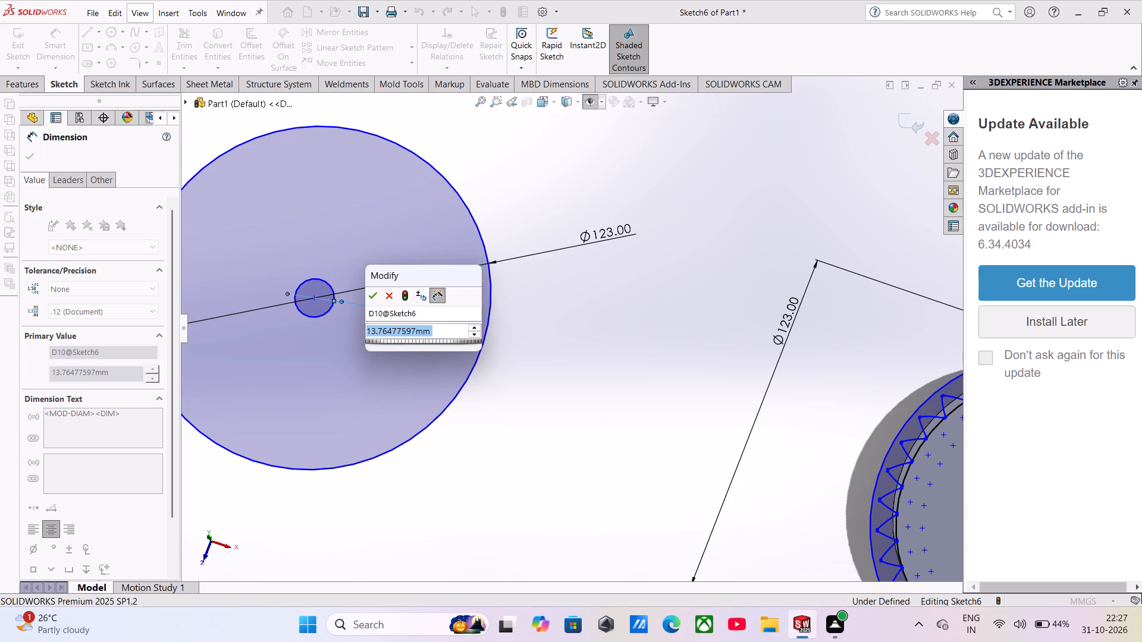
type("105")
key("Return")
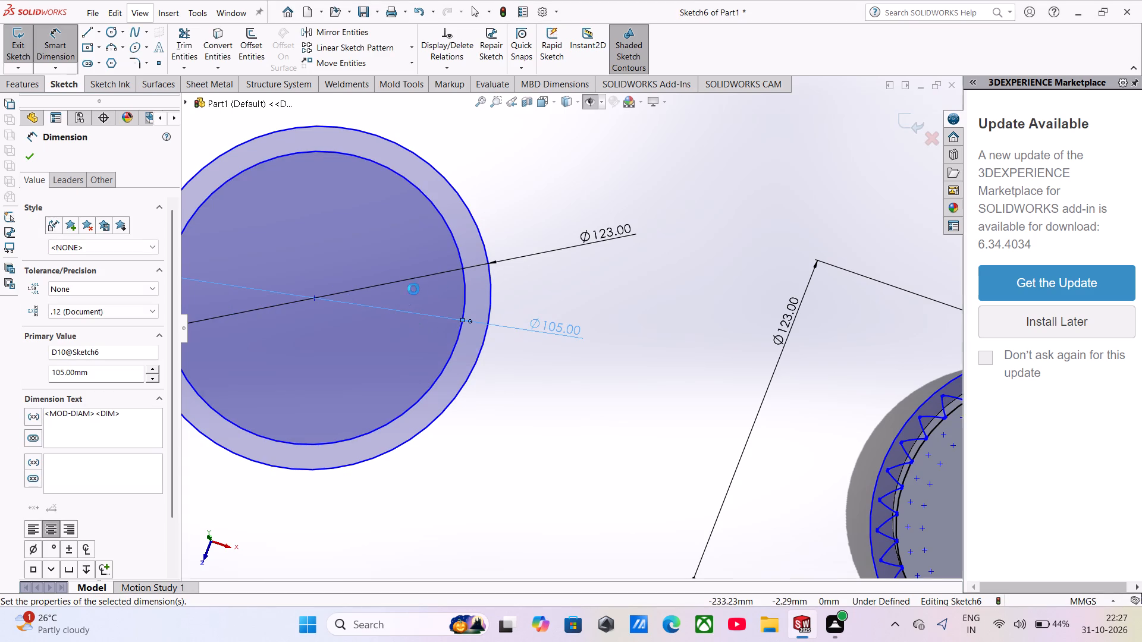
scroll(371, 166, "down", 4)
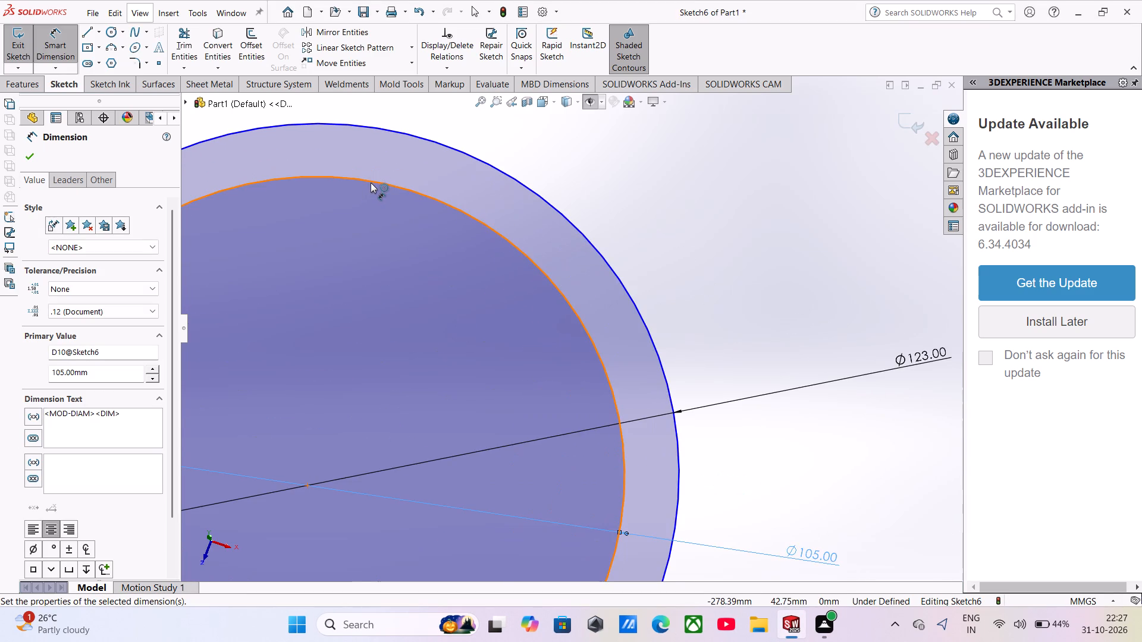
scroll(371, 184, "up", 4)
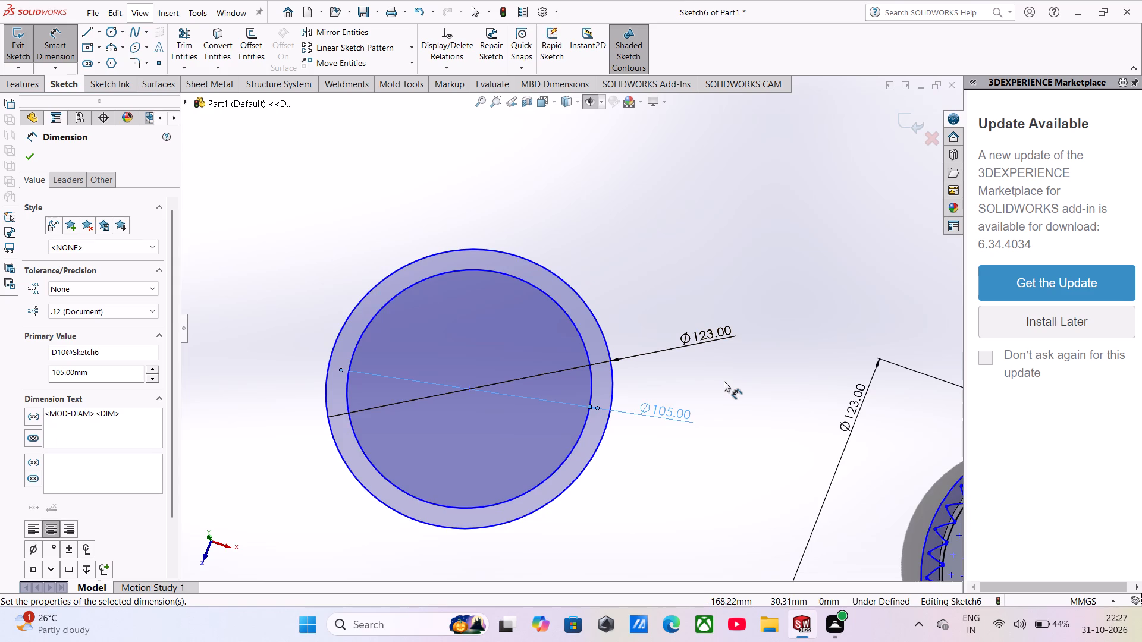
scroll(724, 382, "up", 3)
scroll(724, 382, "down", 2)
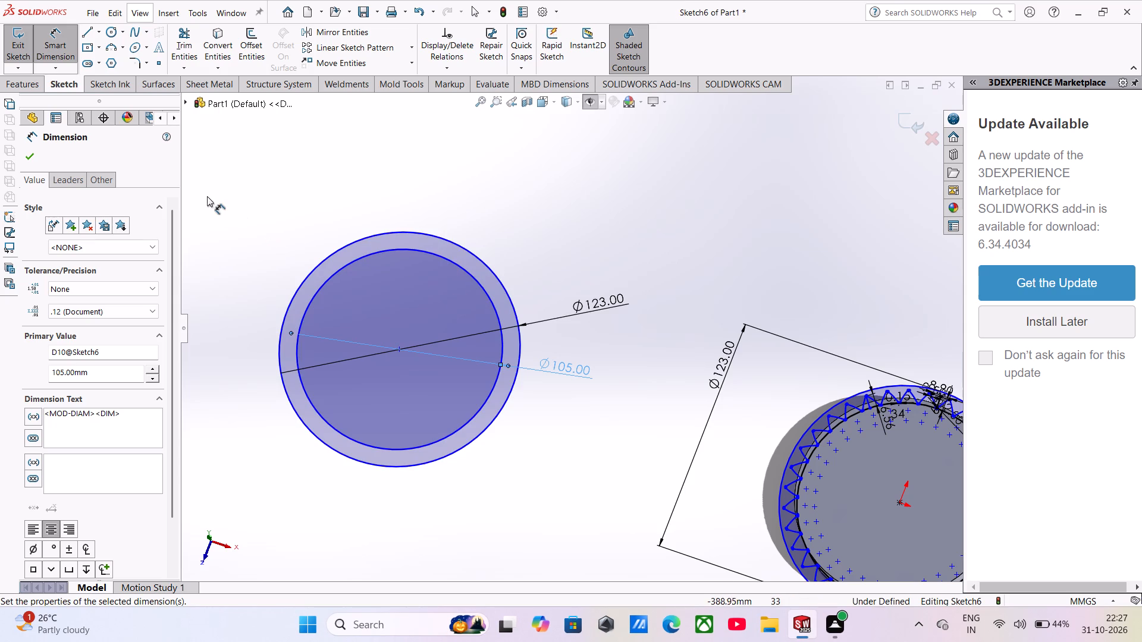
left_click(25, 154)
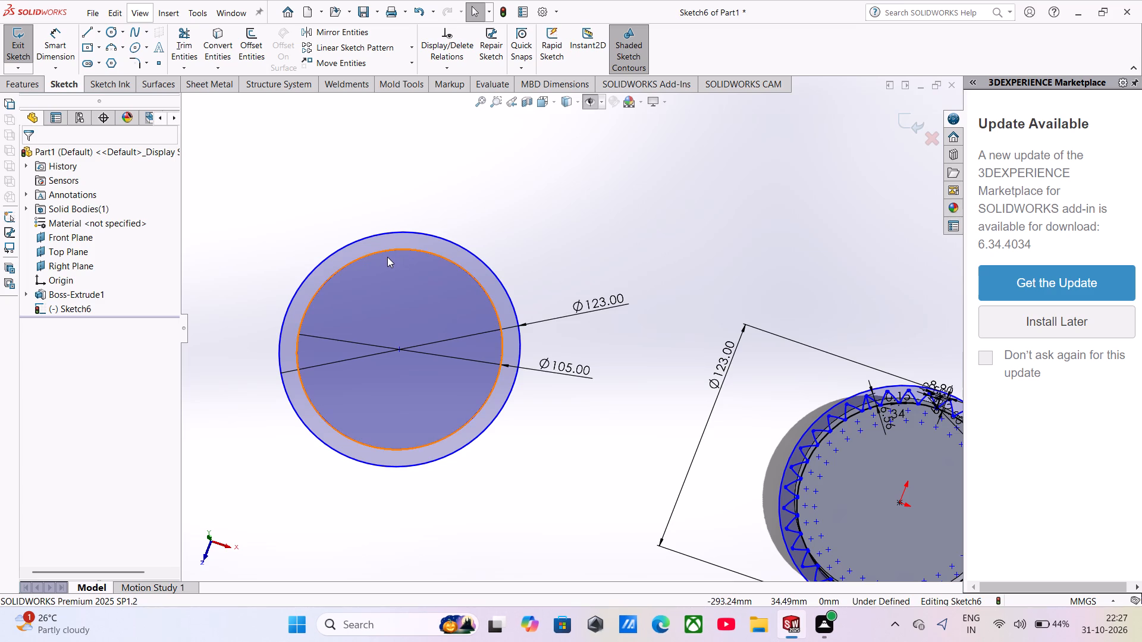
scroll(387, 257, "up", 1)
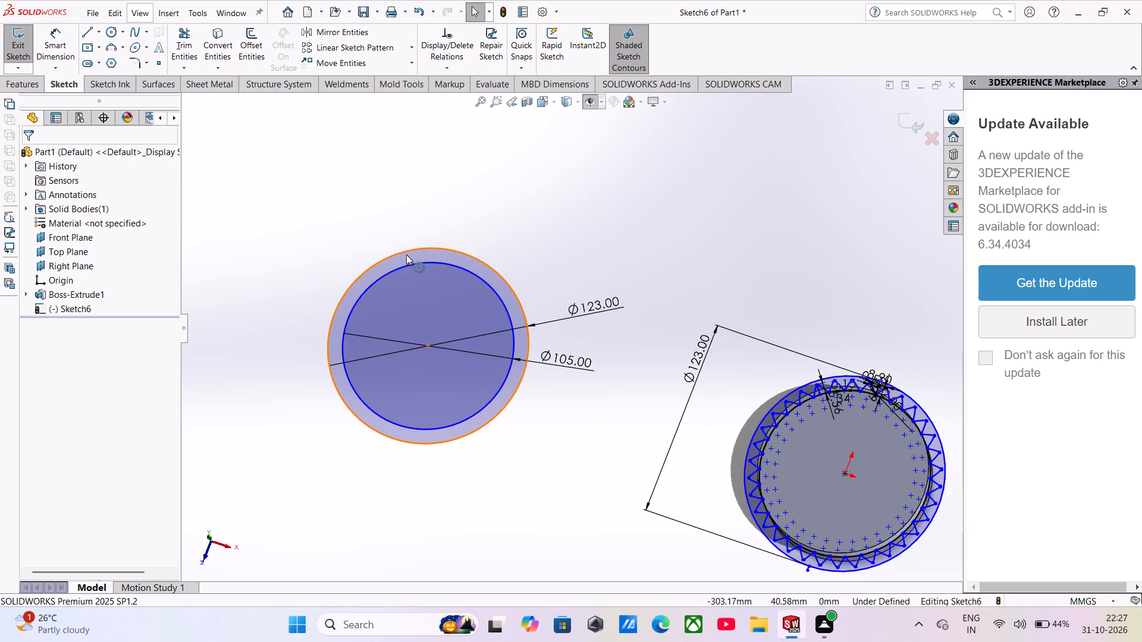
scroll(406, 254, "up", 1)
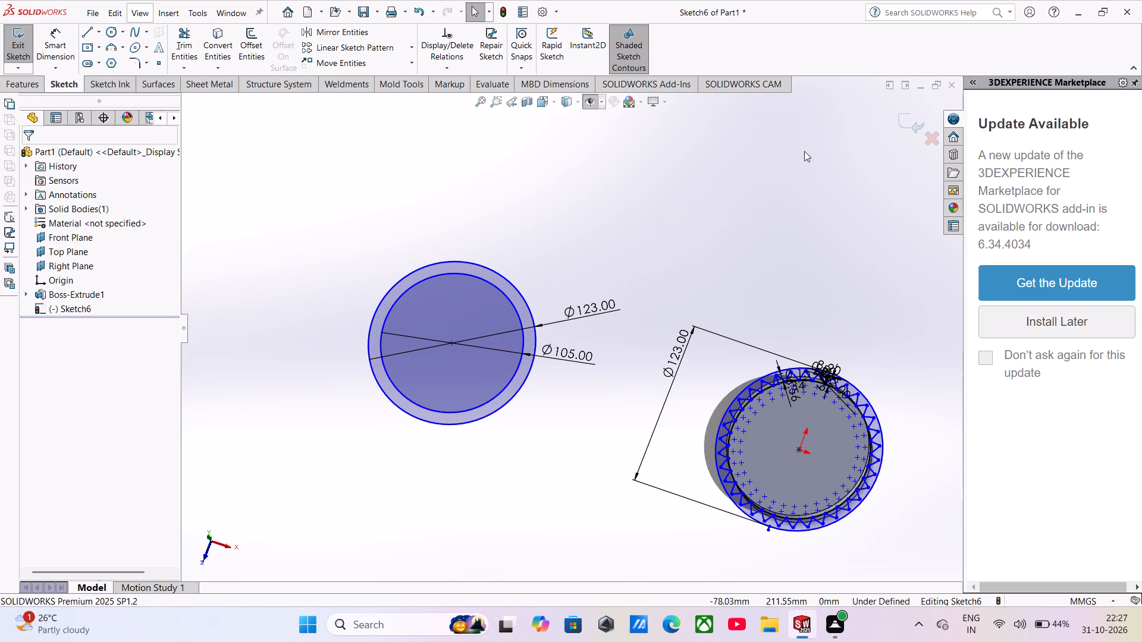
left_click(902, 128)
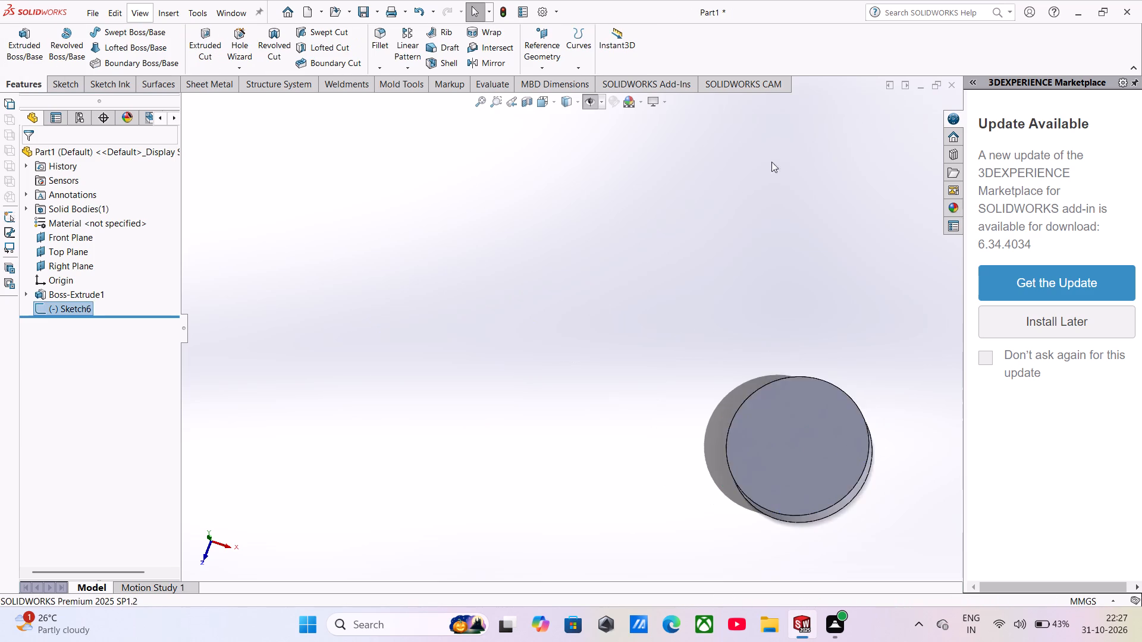
Delete the disc's extrusion Boss-Extrude1, its base sketch Sketch1 and the gear tooth sketch Sketch6, emptying the part.
right_click(99, 291)
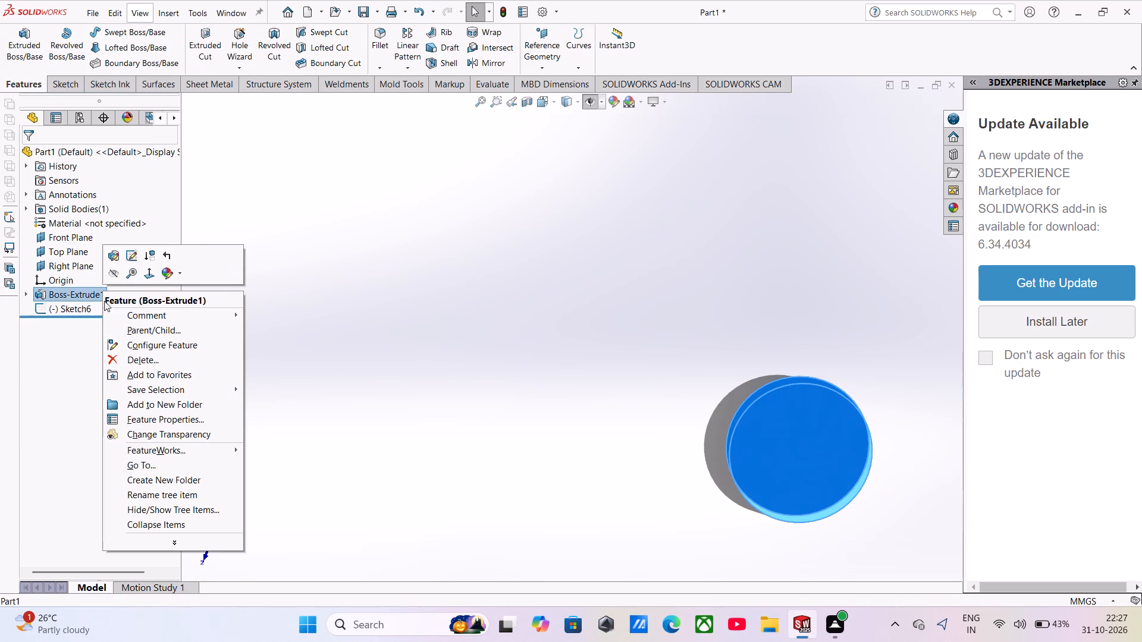
left_click(130, 355)
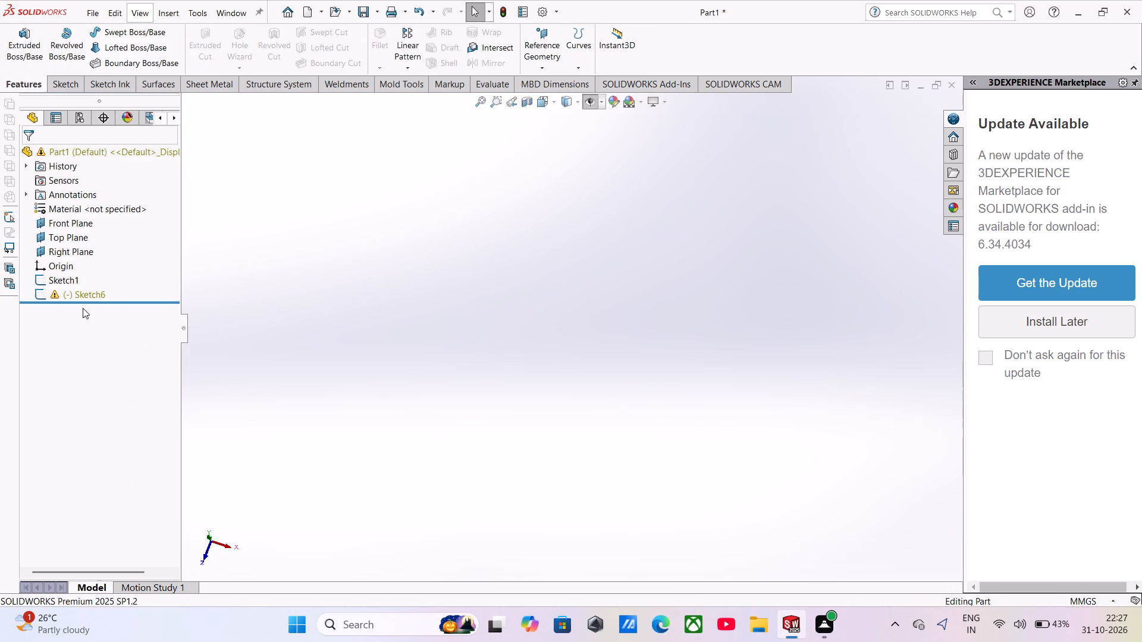
right_click(68, 286)
left_click(112, 363)
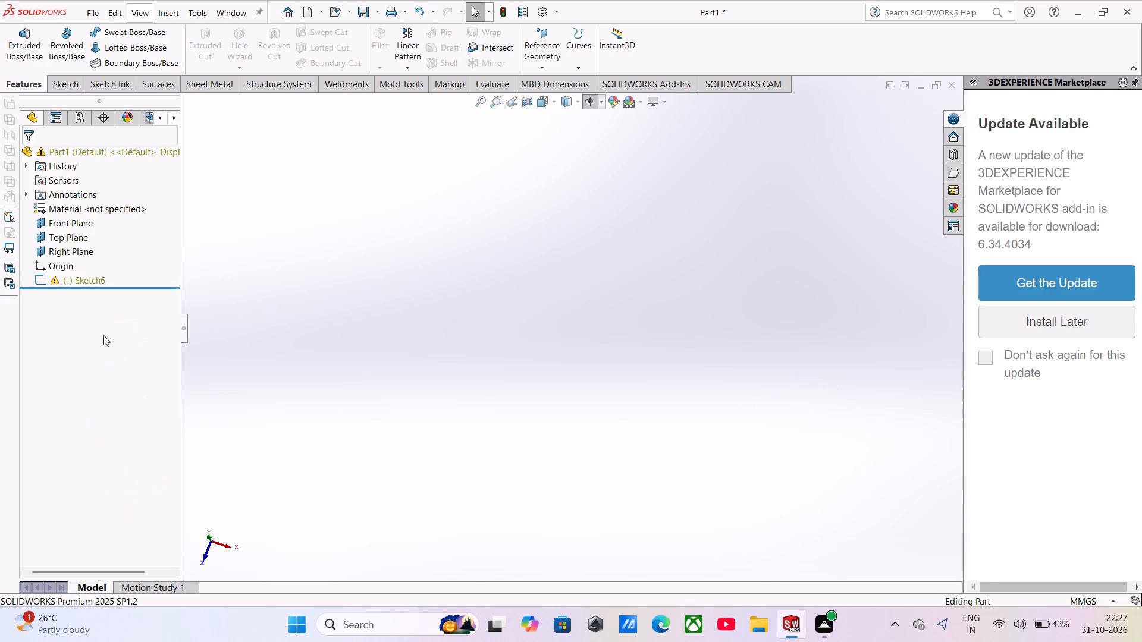
right_click(78, 281)
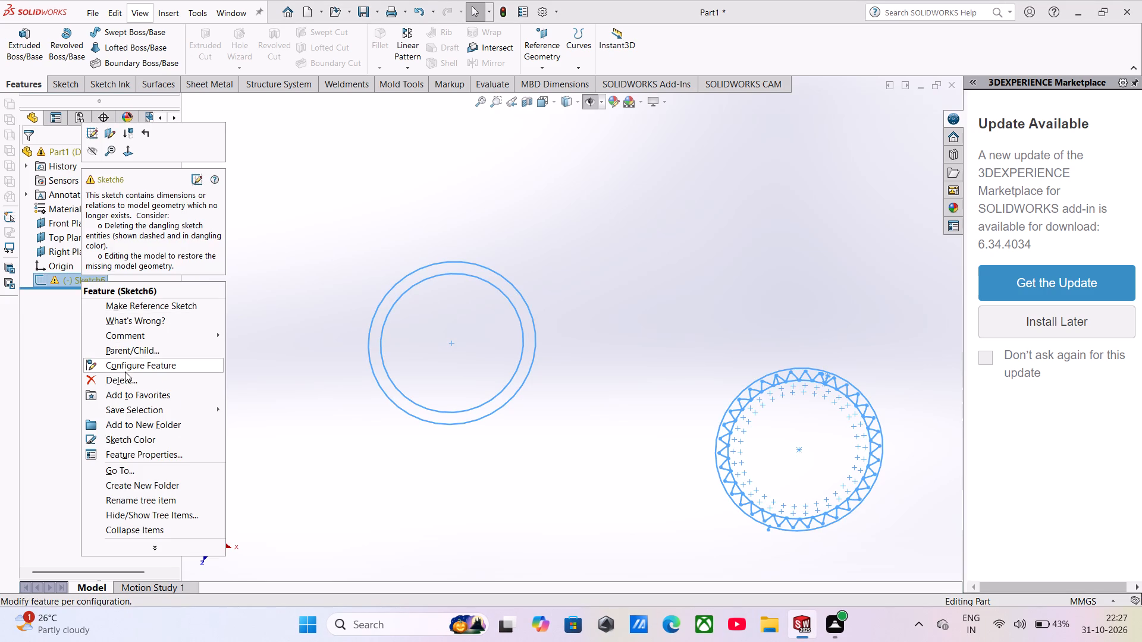
left_click(123, 377)
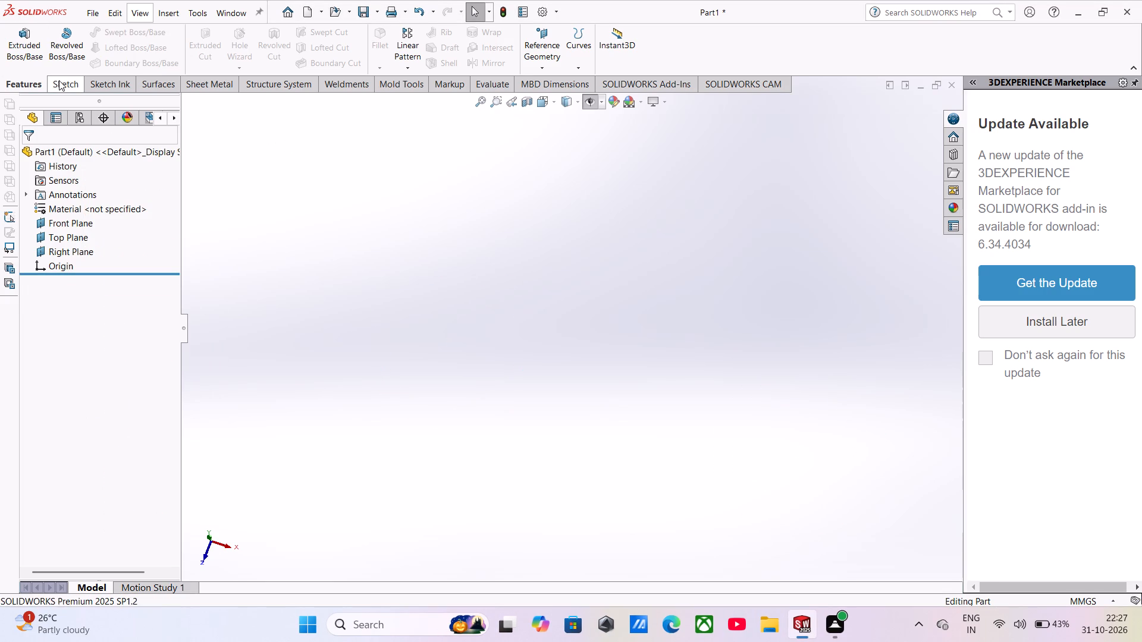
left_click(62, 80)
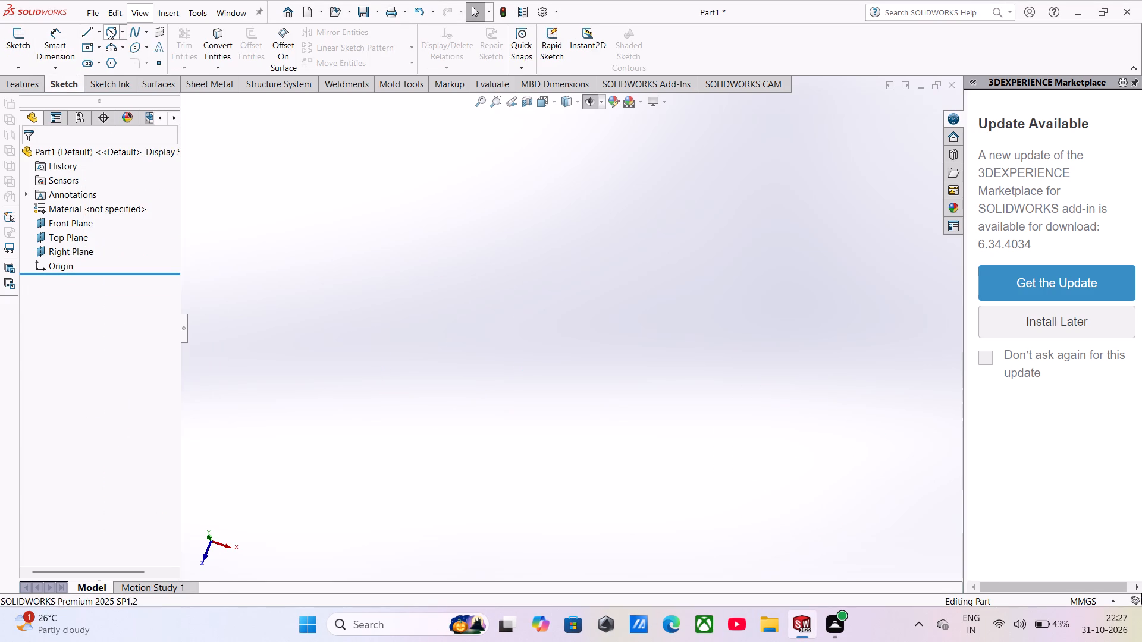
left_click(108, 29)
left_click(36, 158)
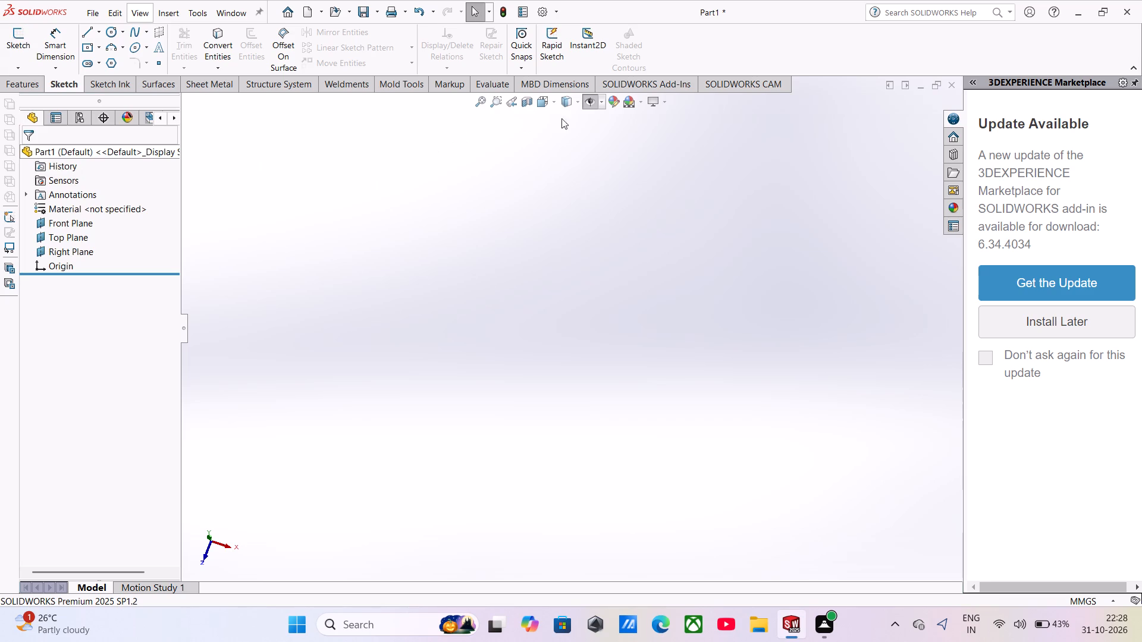
Turn off the hiding of all item types to show the reference planes.
left_click(603, 105)
left_click(590, 102)
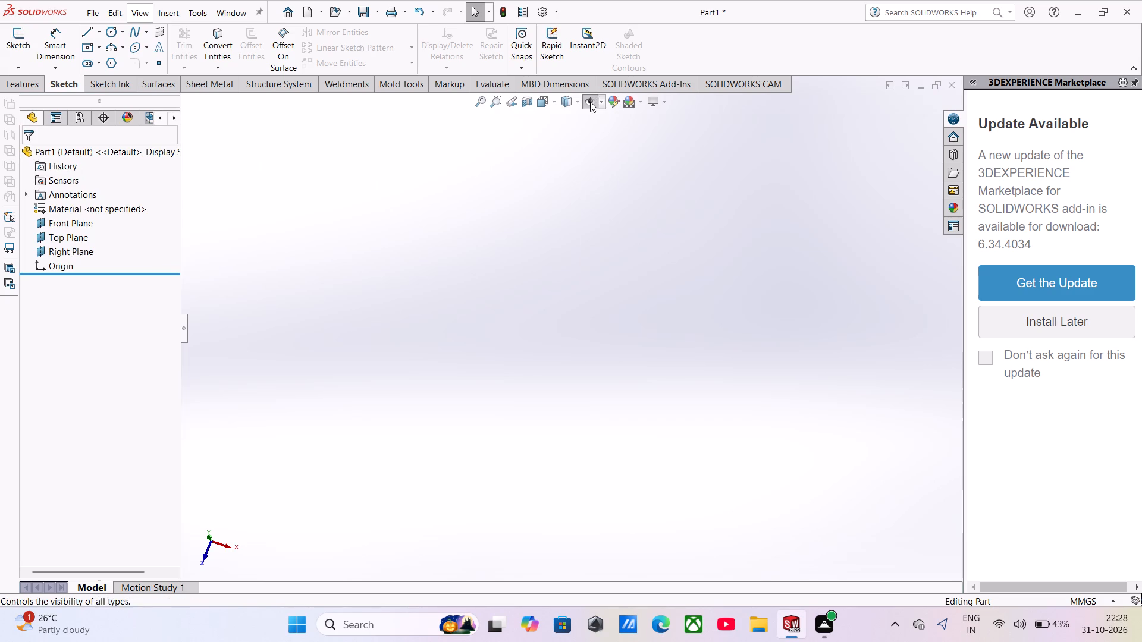
middle_click_drag(608, 147, 589, 201)
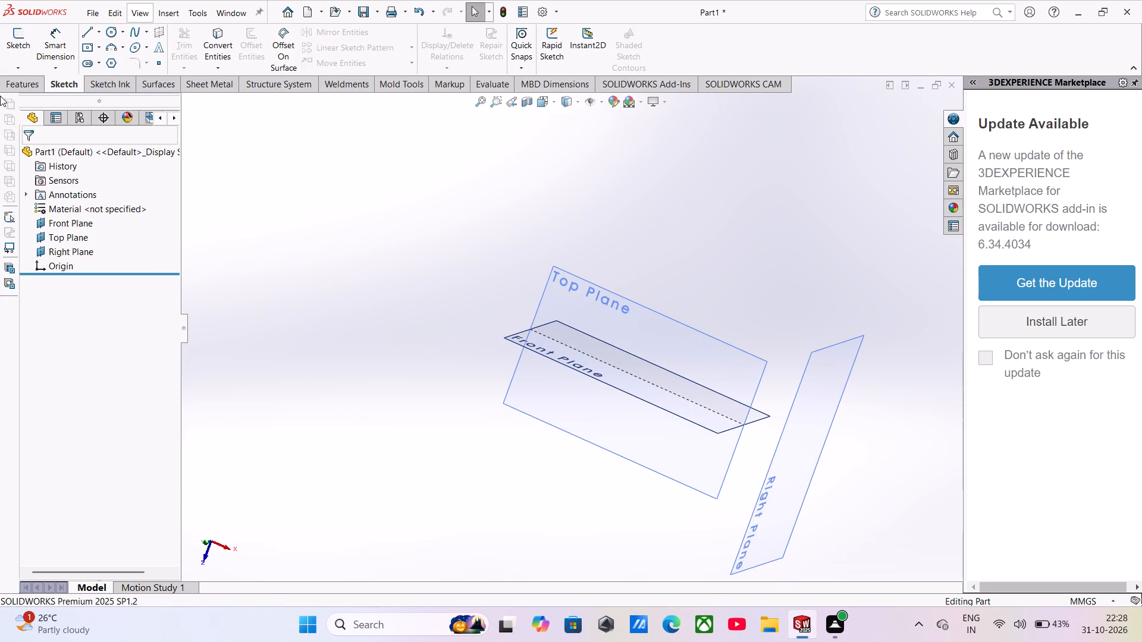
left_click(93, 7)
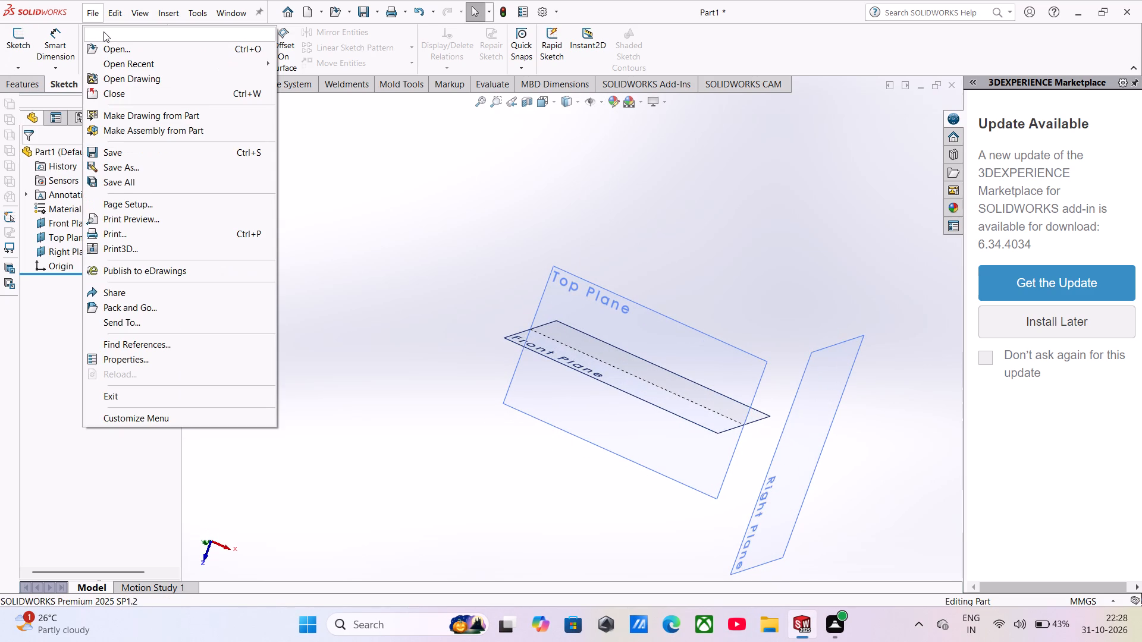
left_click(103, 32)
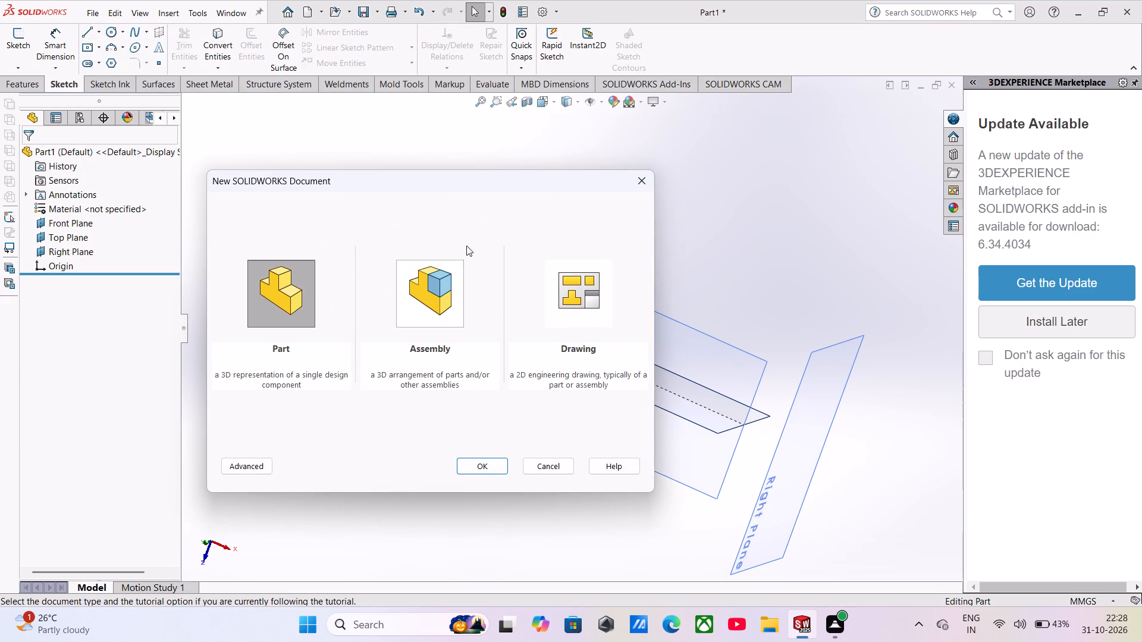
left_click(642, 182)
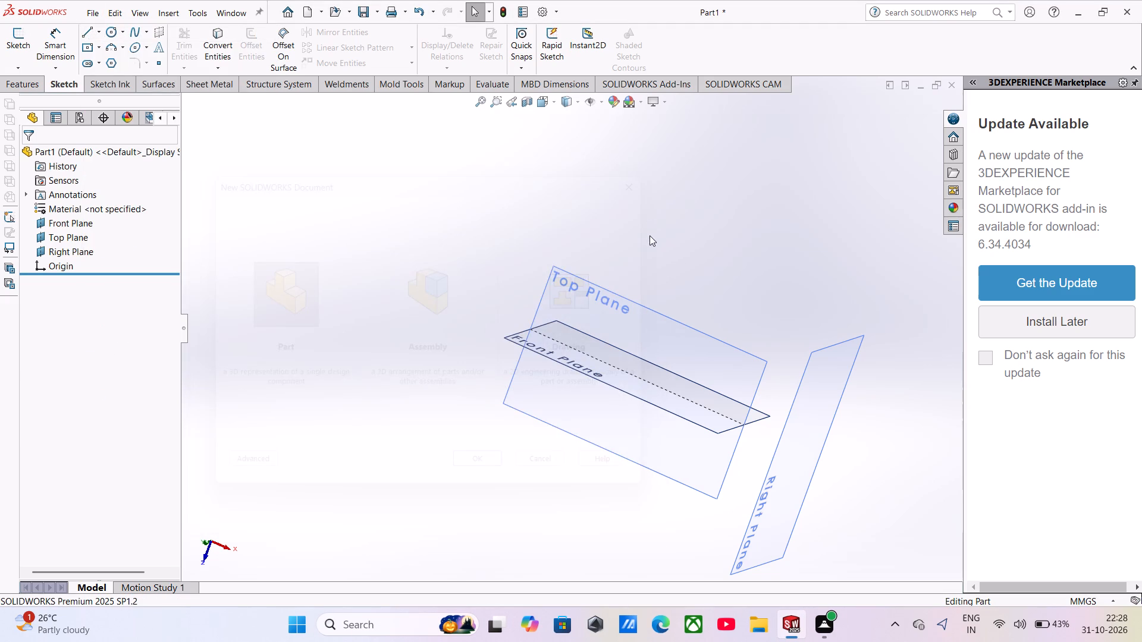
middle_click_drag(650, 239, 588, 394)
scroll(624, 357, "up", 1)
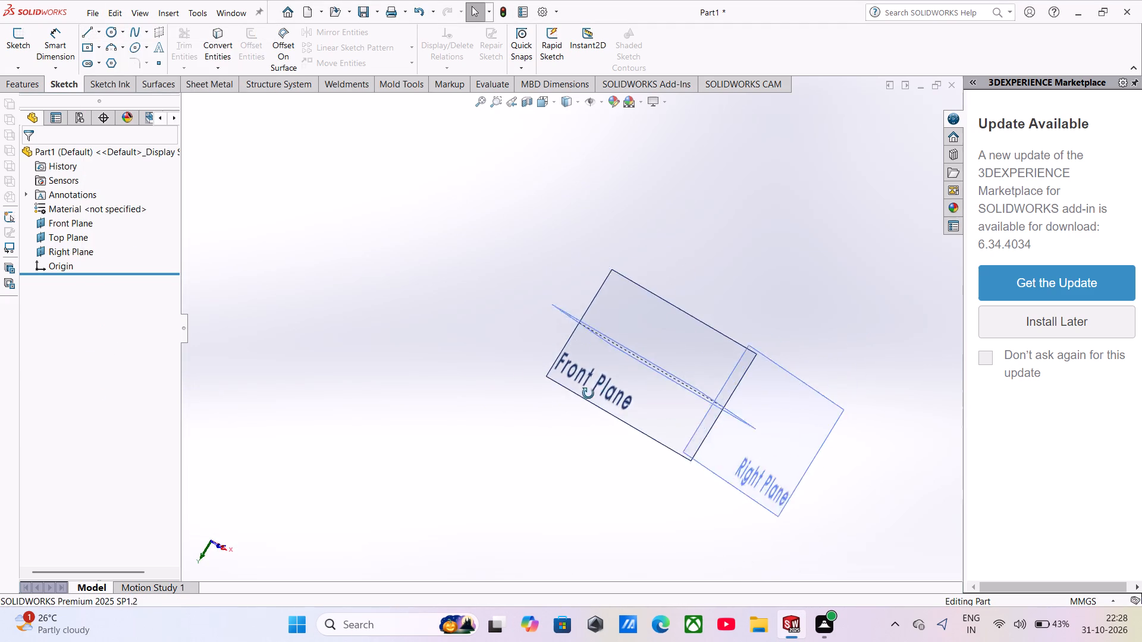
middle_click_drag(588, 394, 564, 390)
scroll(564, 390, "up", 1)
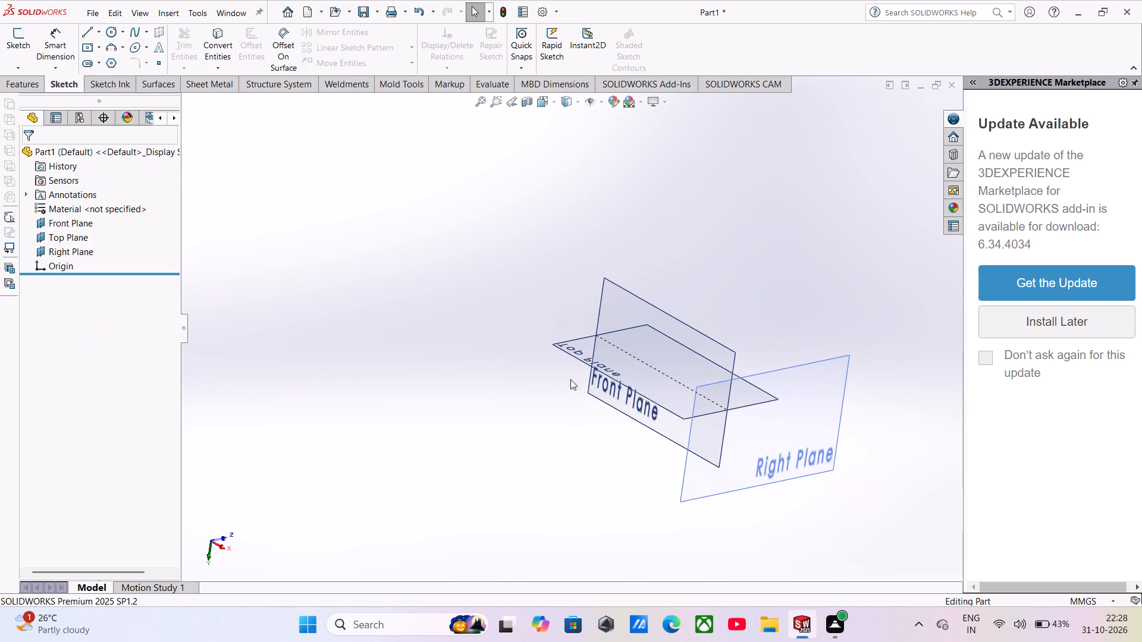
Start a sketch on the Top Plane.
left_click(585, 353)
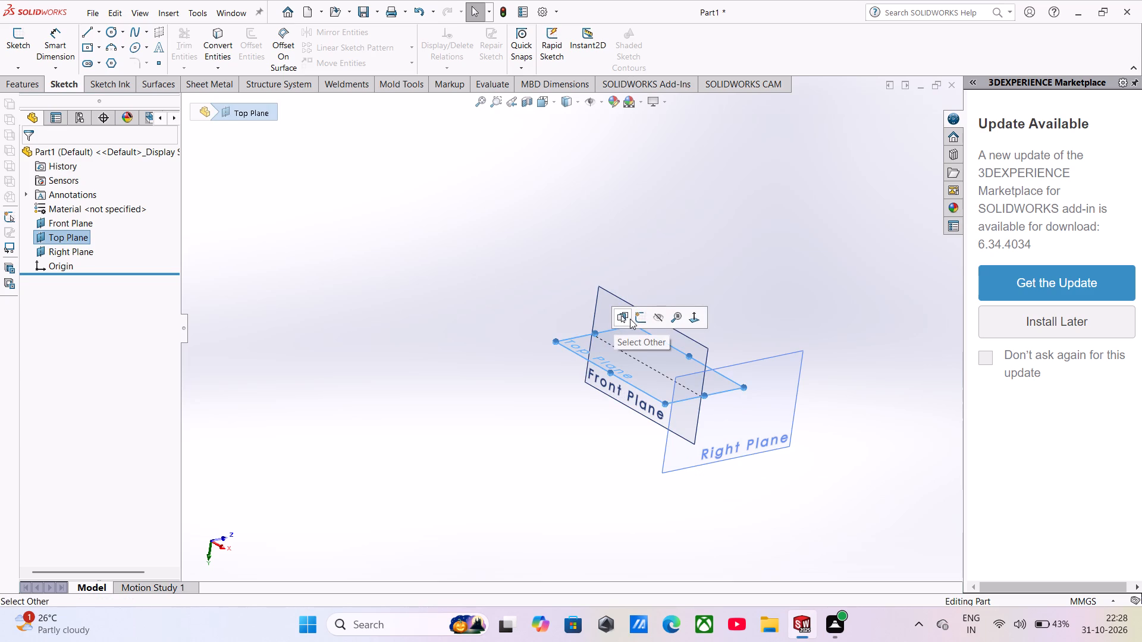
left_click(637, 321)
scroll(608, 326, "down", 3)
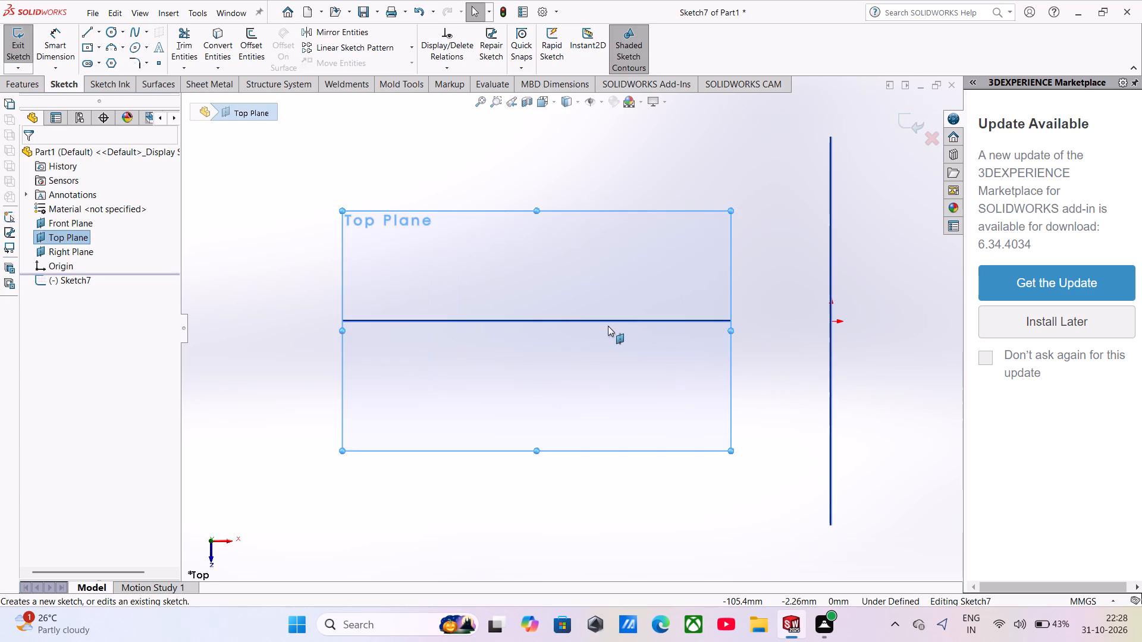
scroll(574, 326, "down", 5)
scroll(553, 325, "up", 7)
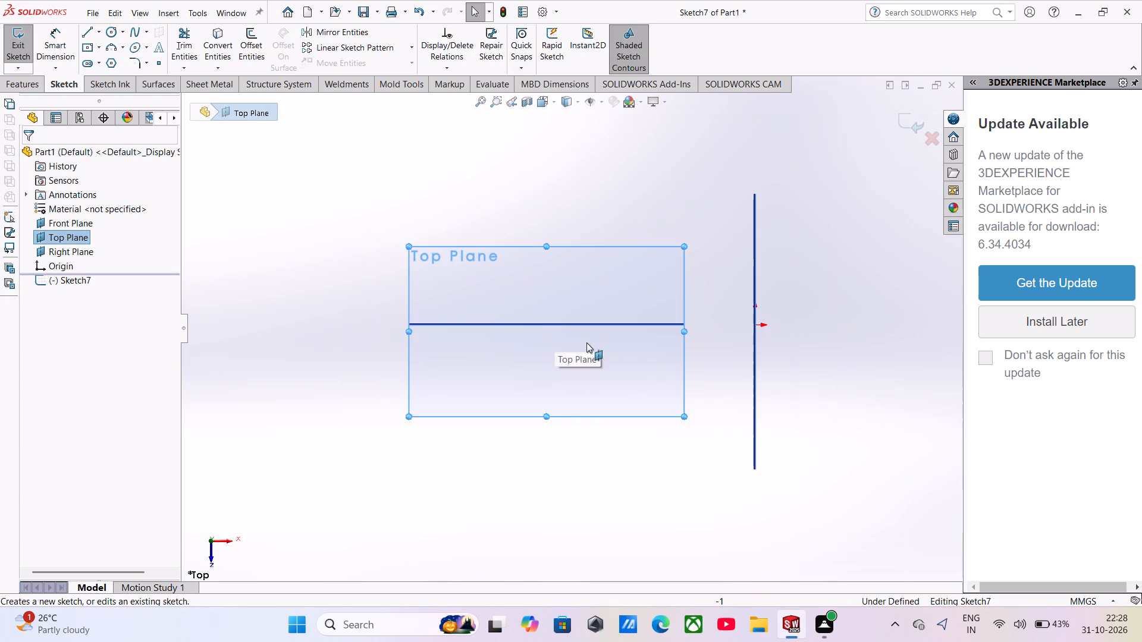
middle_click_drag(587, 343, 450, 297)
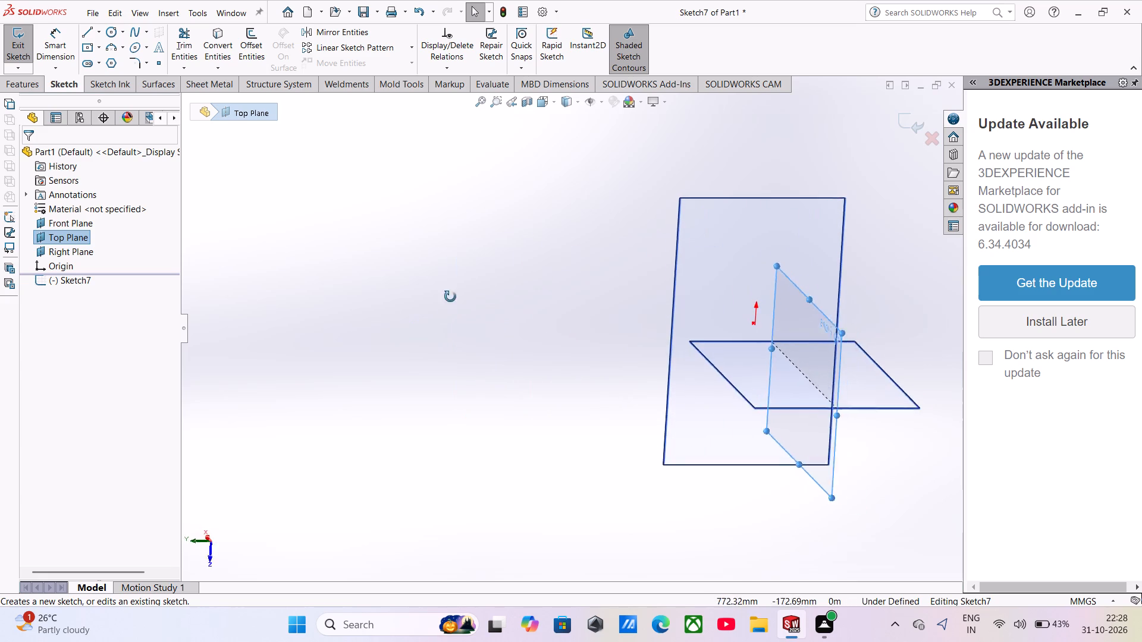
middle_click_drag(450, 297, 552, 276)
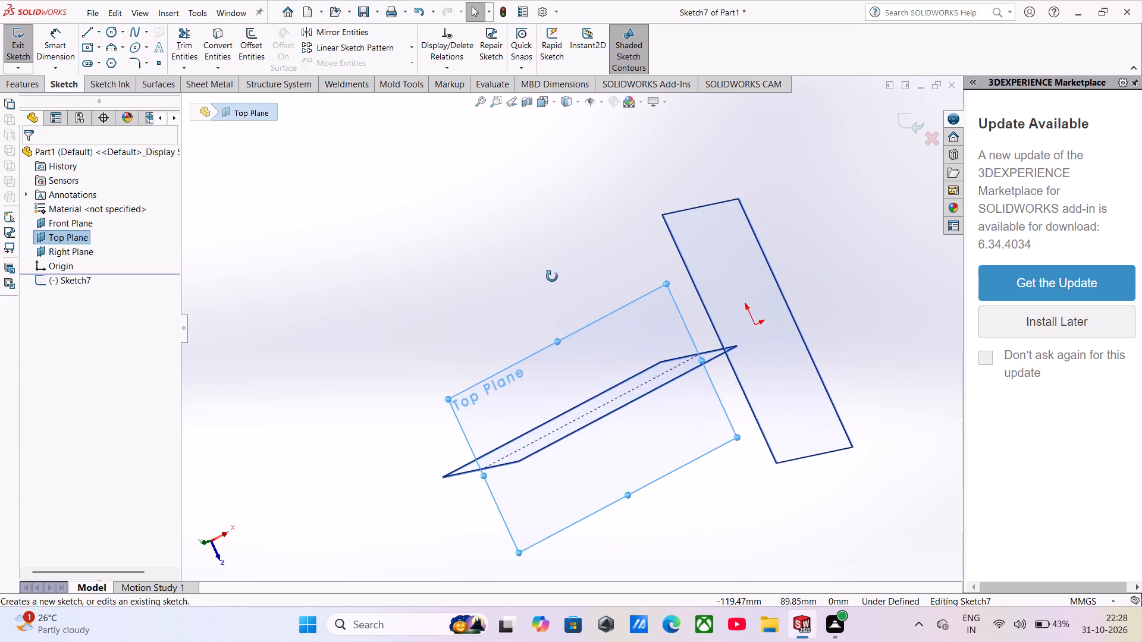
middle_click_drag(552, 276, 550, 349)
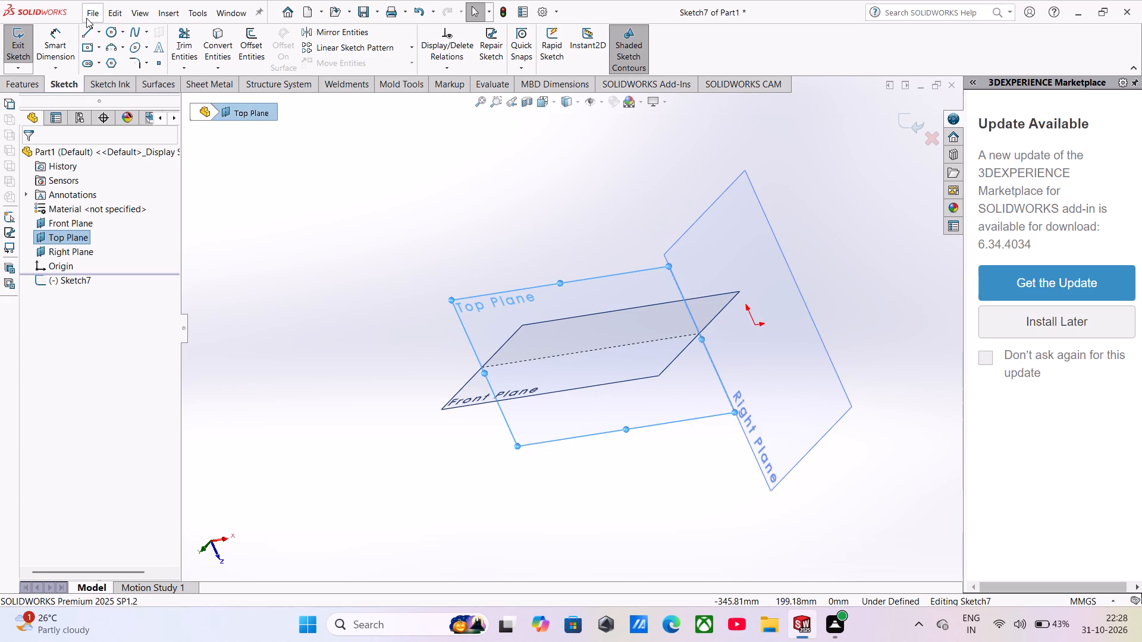
Create a new part document.
left_click(86, 18)
left_click(100, 36)
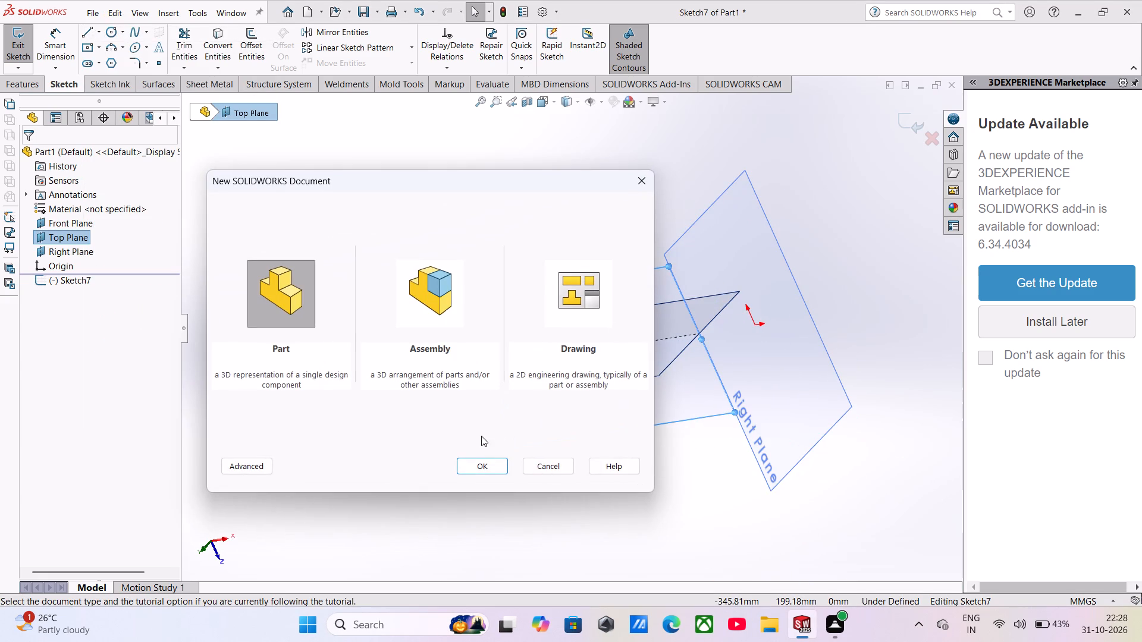
left_click(472, 460)
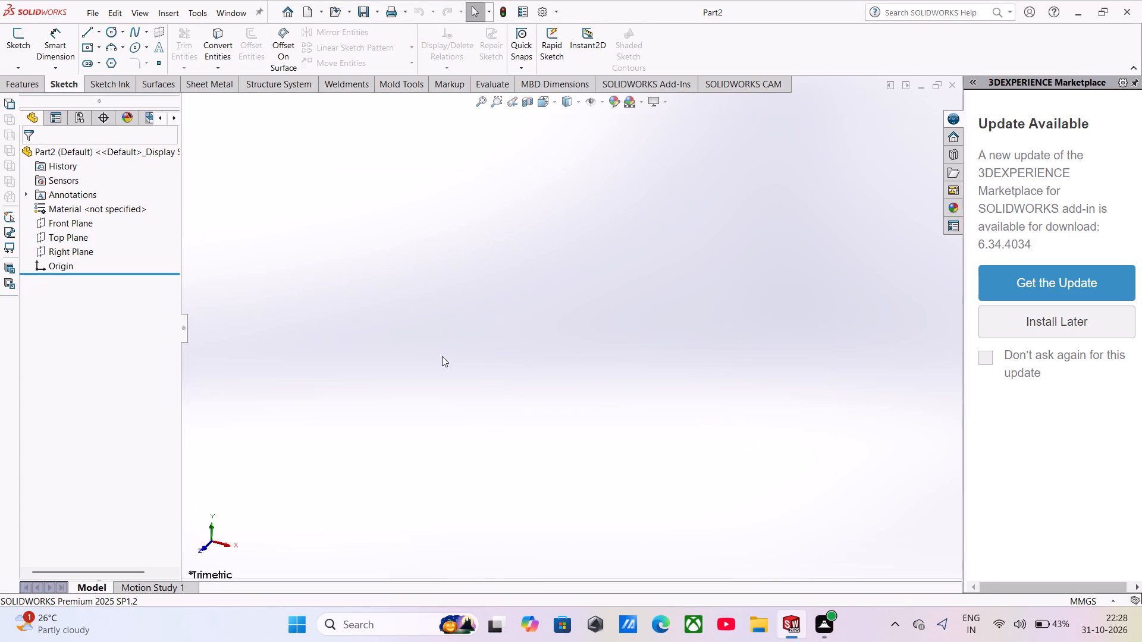
On the Top Plane, sketch a circle of about 100 mm radius centred on the origin and a smaller concentric circle inside it.
left_click(112, 31)
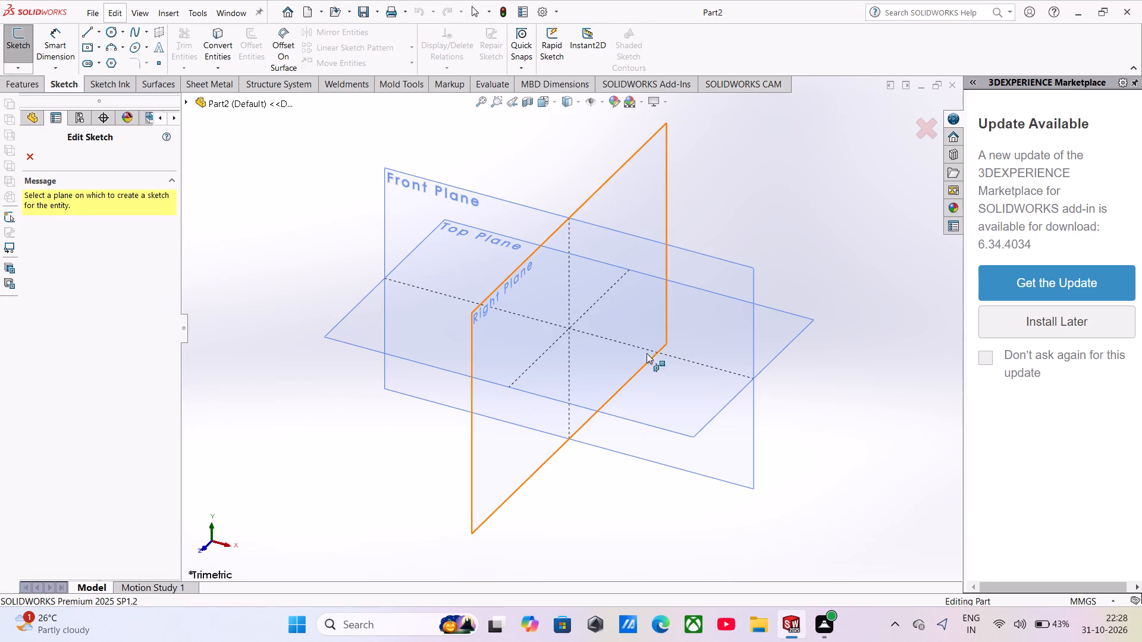
left_click(692, 386)
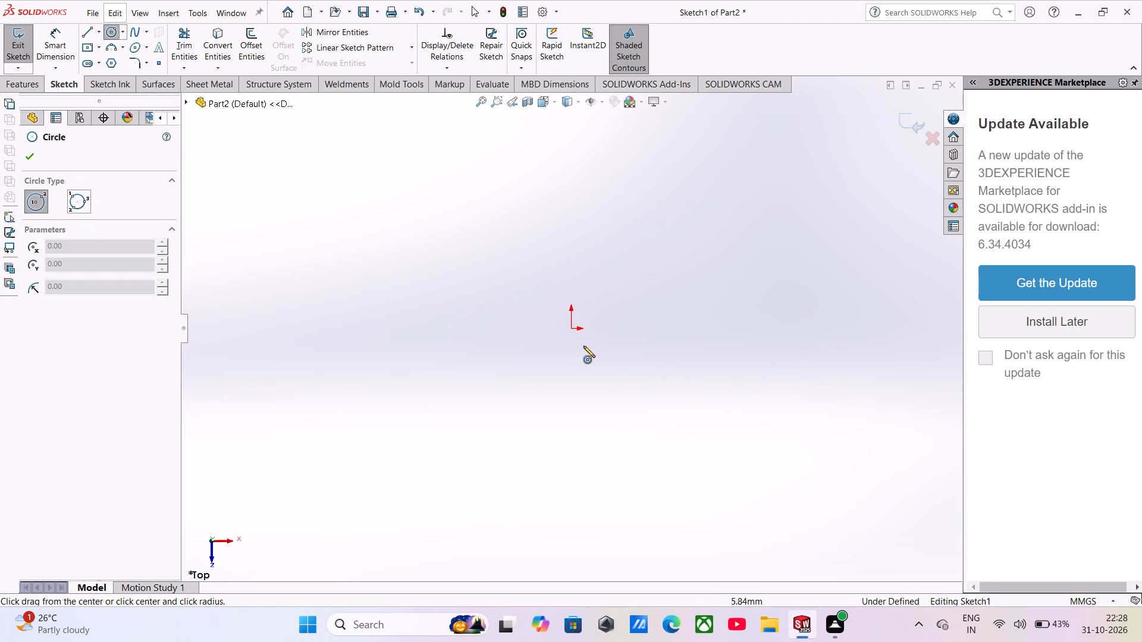
left_click(570, 331)
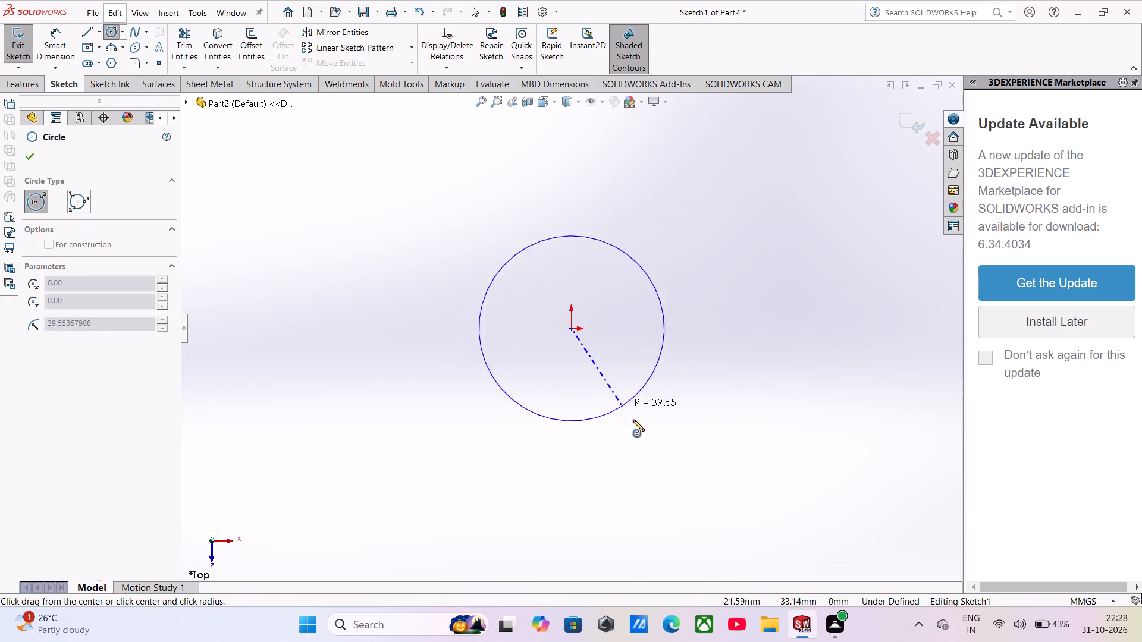
left_click(699, 525)
left_click(571, 327)
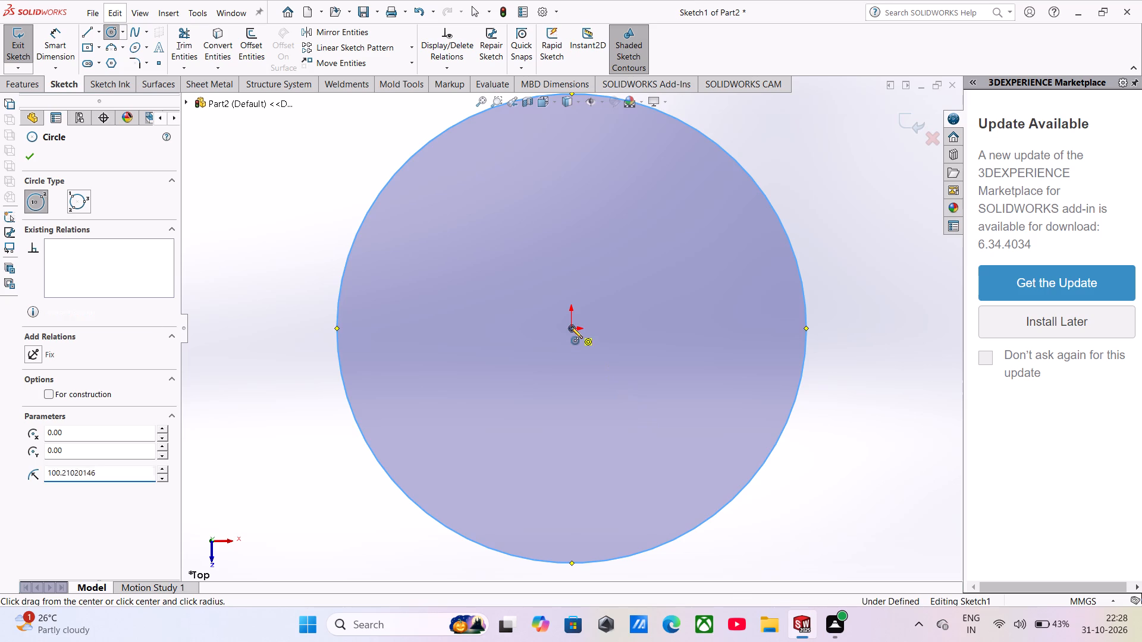
left_click(626, 444)
Dimension the outer circle's diameter to 123 mm and the inner circle's to 105 mm.
left_click(64, 40)
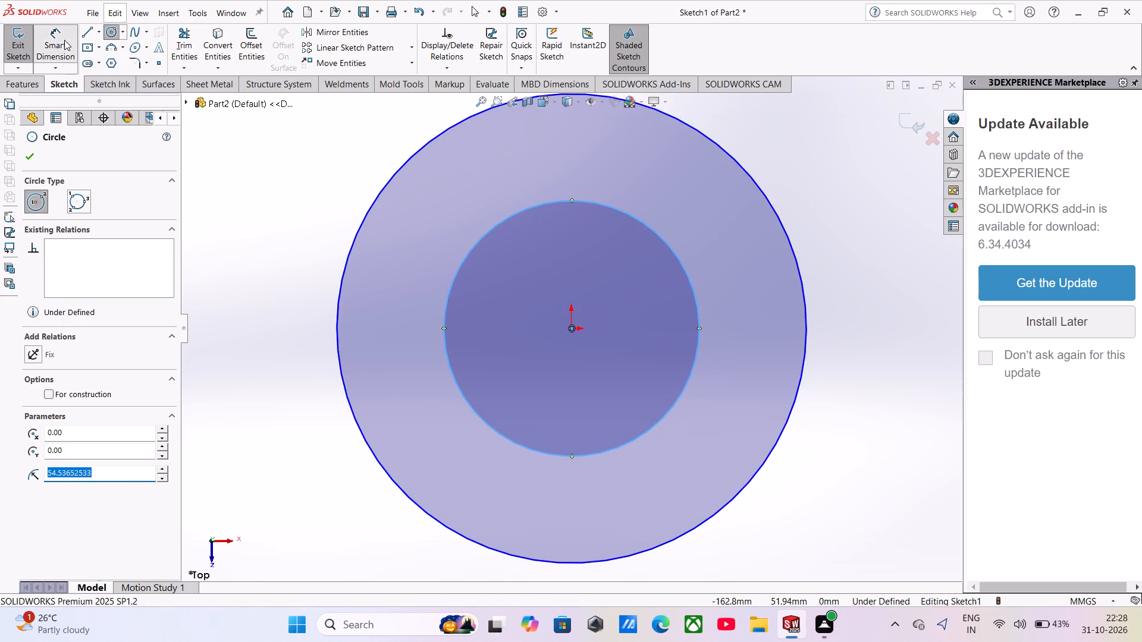
left_click(347, 256)
left_click(271, 337)
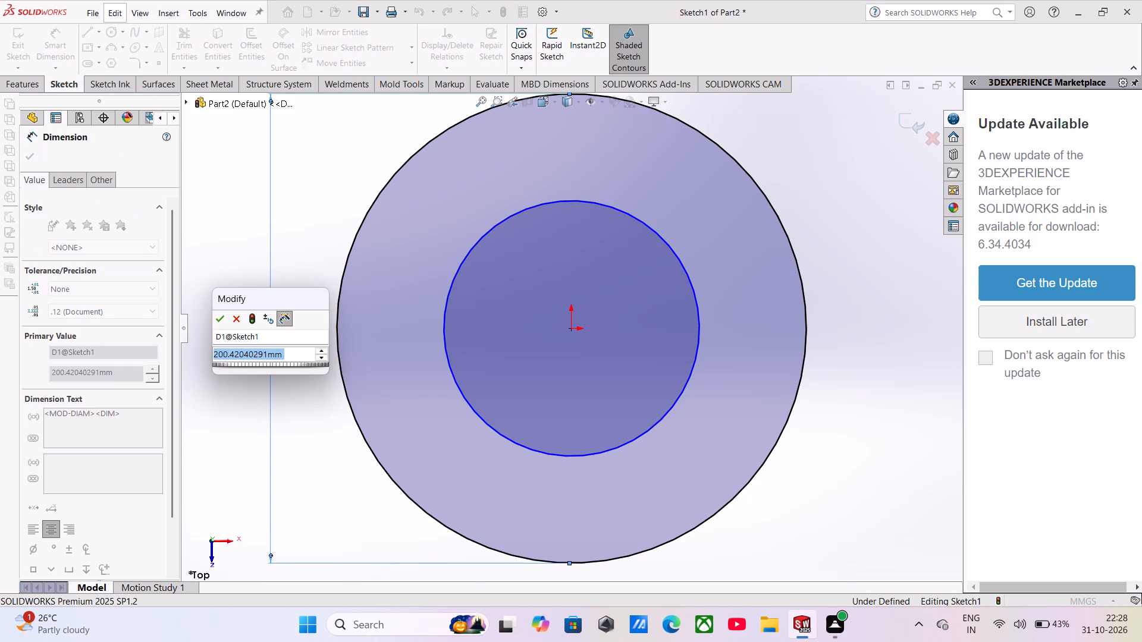
type("123")
key("Return")
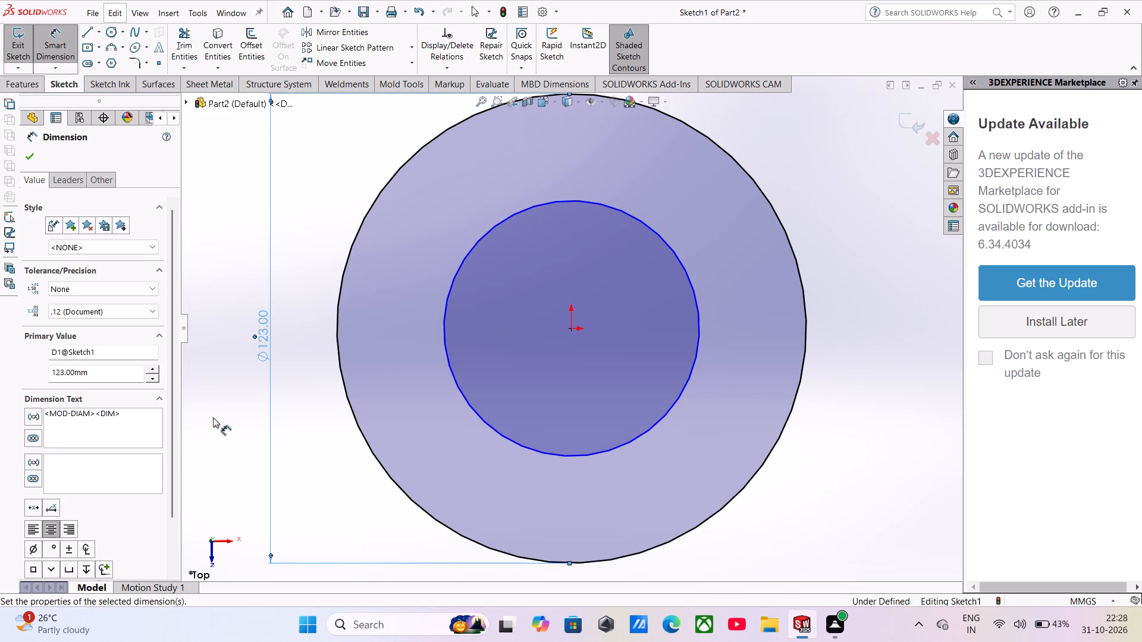
left_click(444, 307)
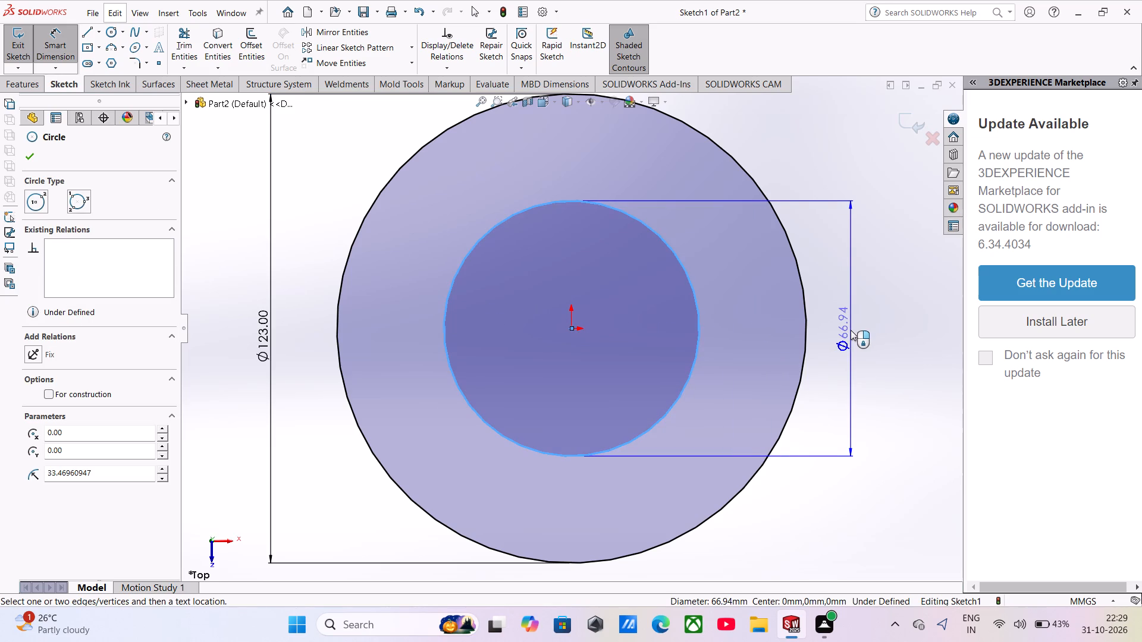
left_click(851, 331)
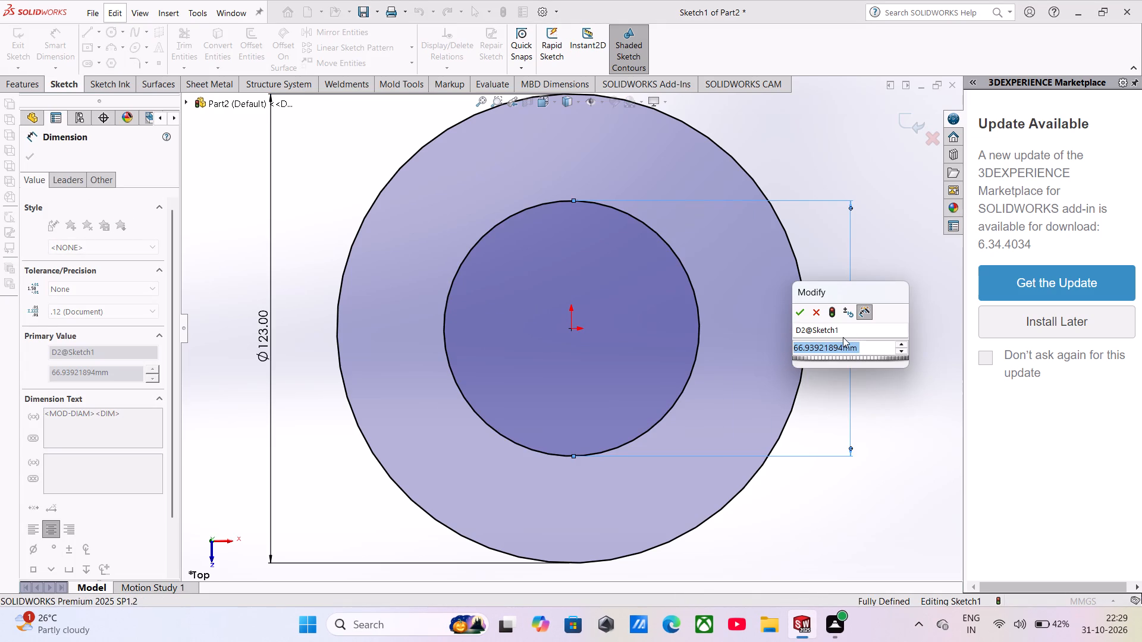
type("105")
key("Return")
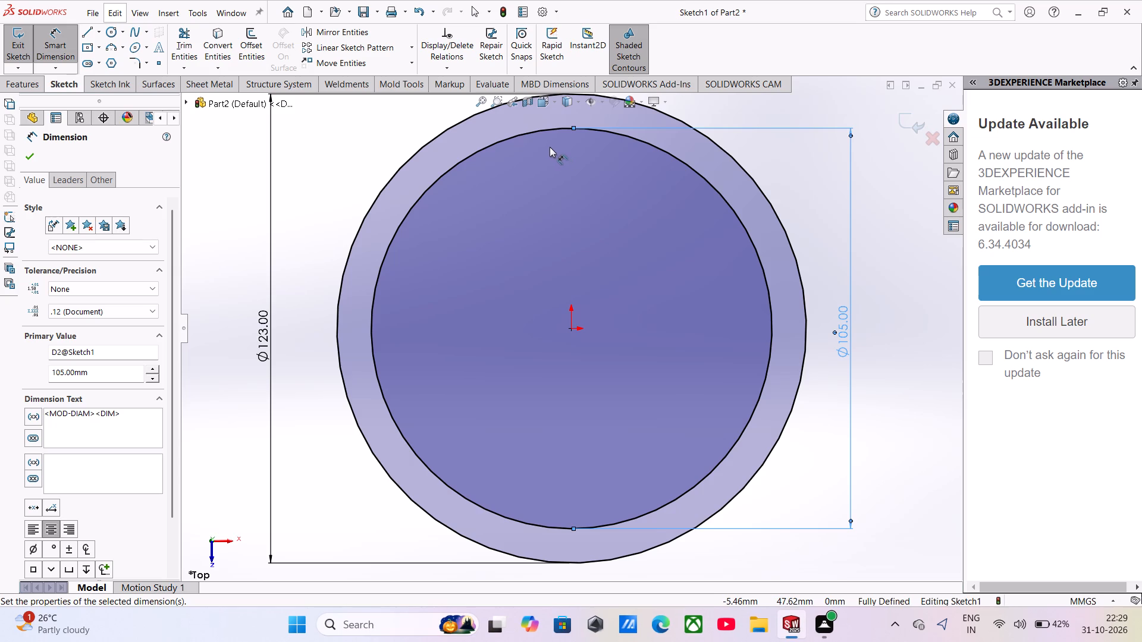
scroll(541, 150, "up", 3)
scroll(549, 177, "down", 5)
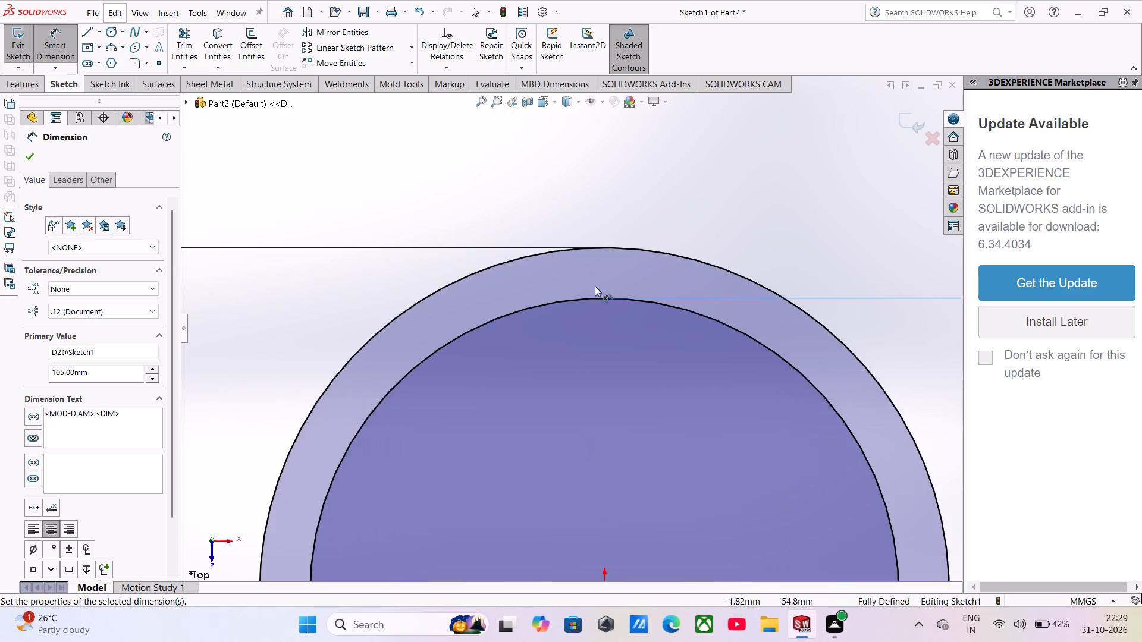
scroll(595, 293, "down", 5)
scroll(600, 319, "up", 5)
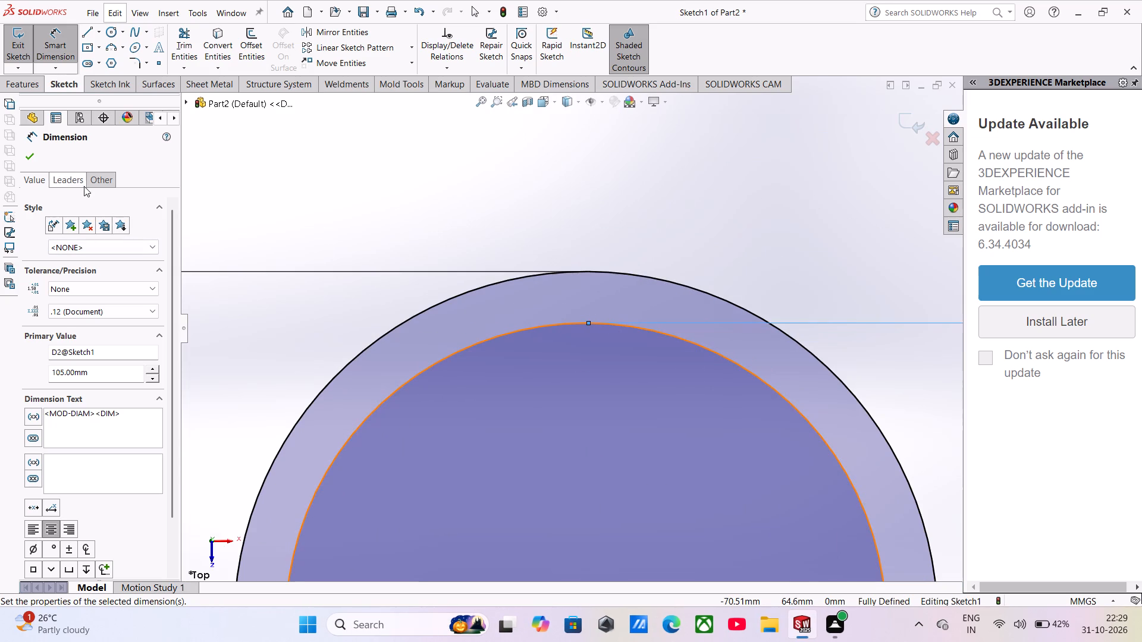
left_click(27, 159)
Draw a vertical line about 14.7 mm long up from the inner circle's top point and trim the portion beyond the outer circle.
scroll(312, 294, "up", 5)
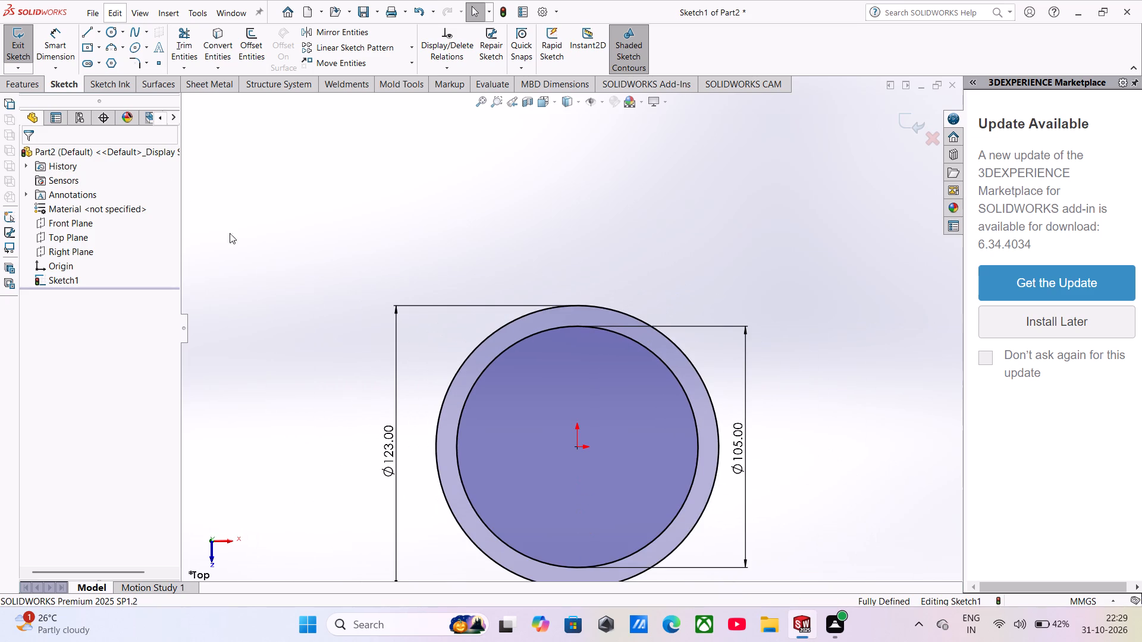
left_click(82, 34)
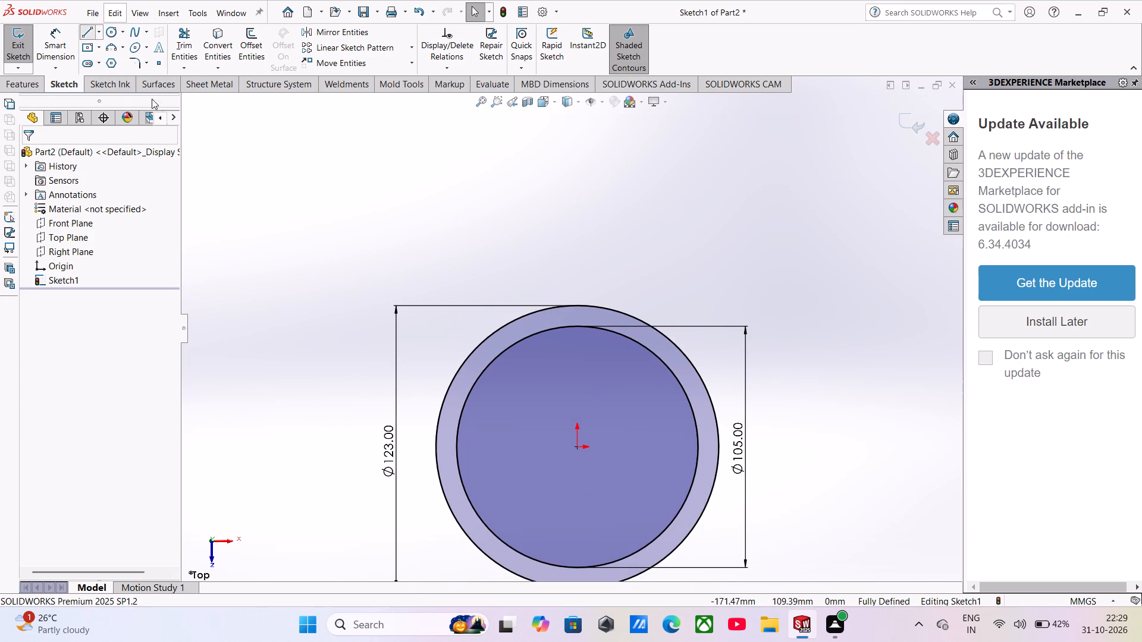
scroll(571, 328, "down", 4)
left_click(583, 325)
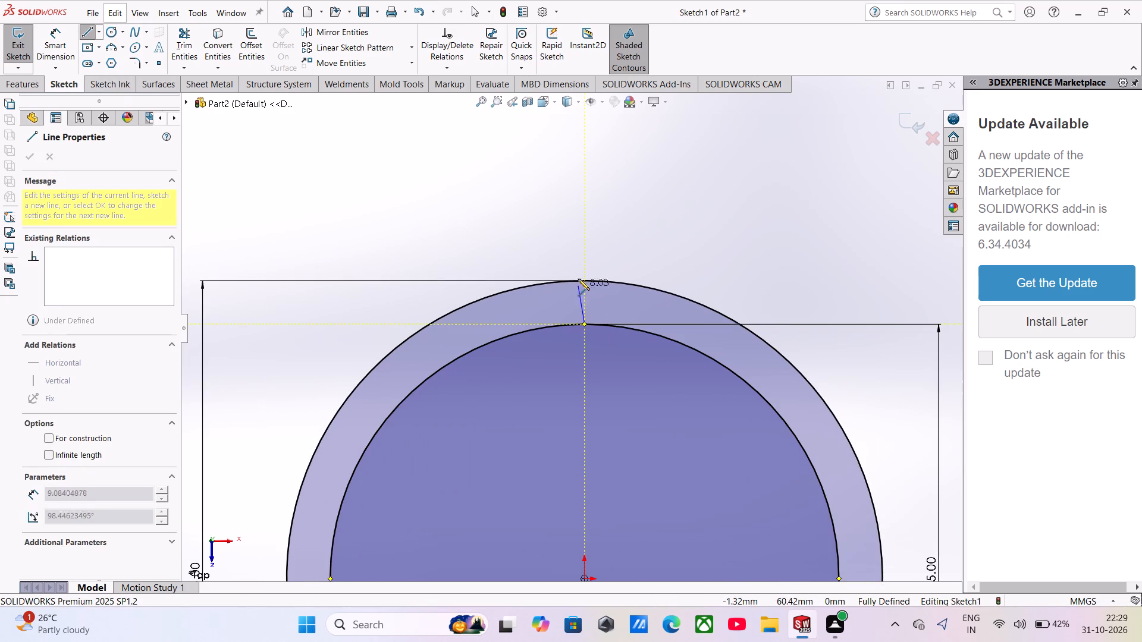
left_click(582, 253)
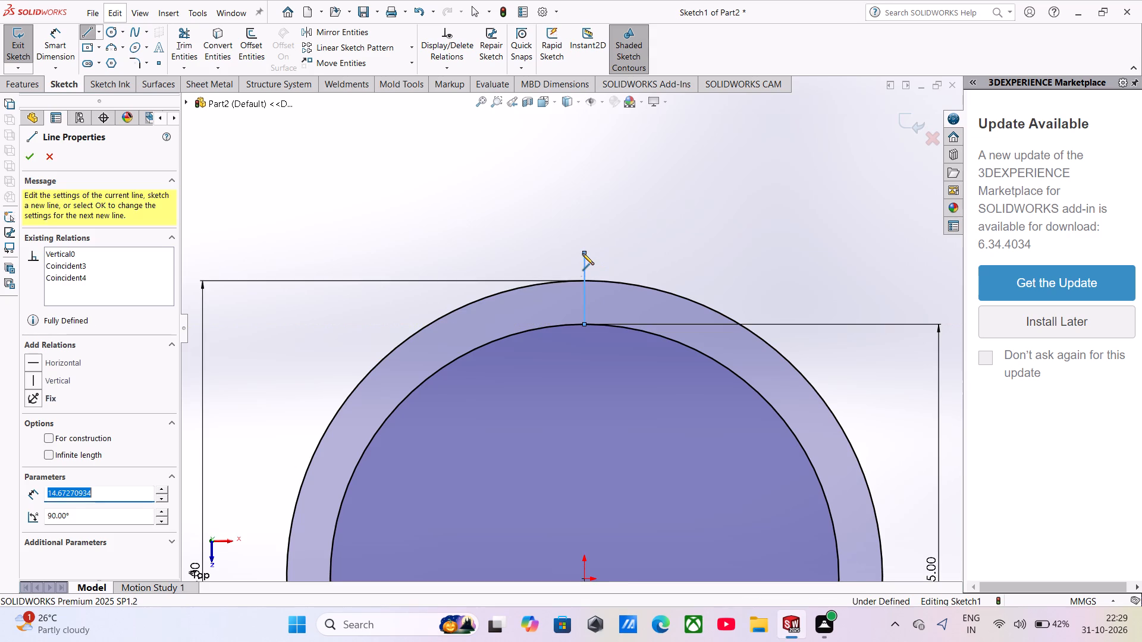
left_click(189, 46)
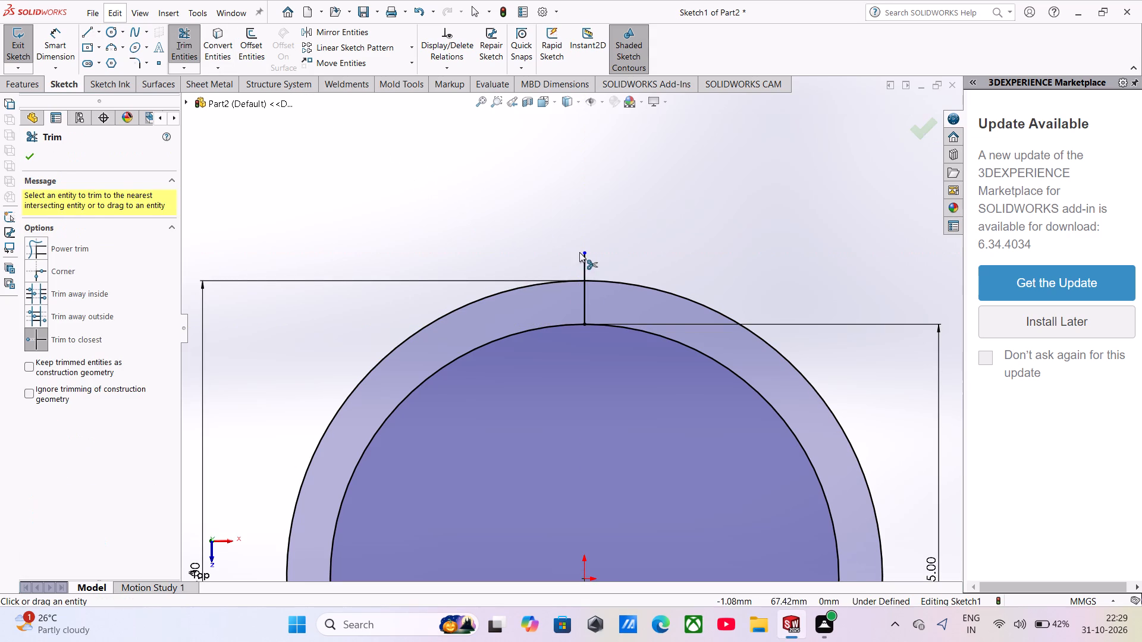
left_click(586, 261)
Draw a horizontal midpoint line about 10.9 mm long, centred on the vertical line's end at the outer circle's top.
scroll(582, 276, "down", 10)
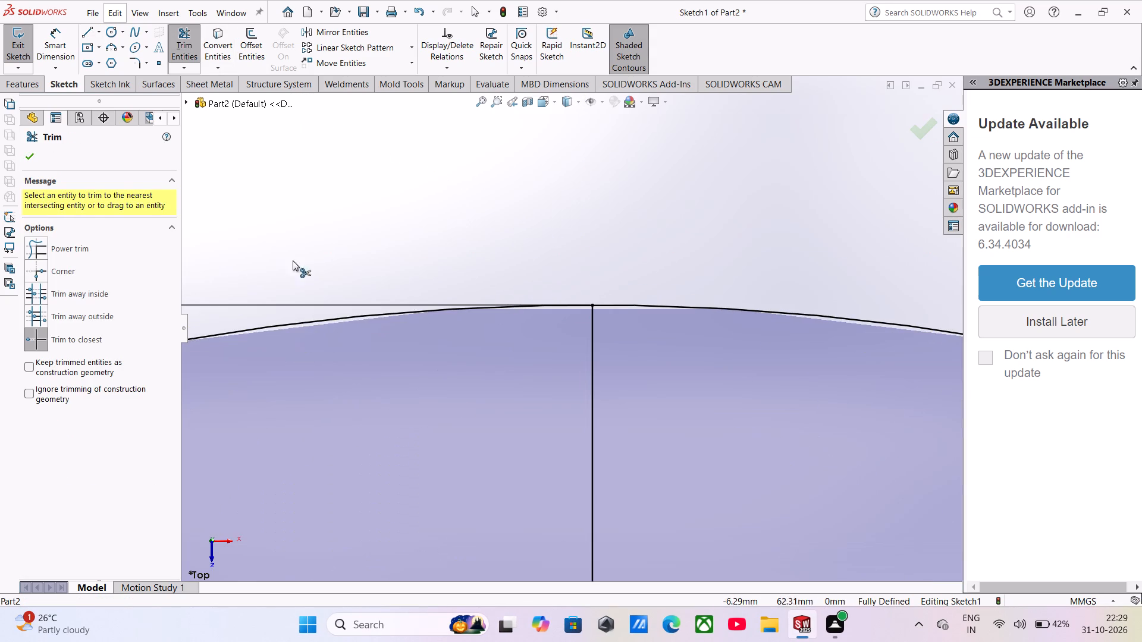
left_click(101, 32)
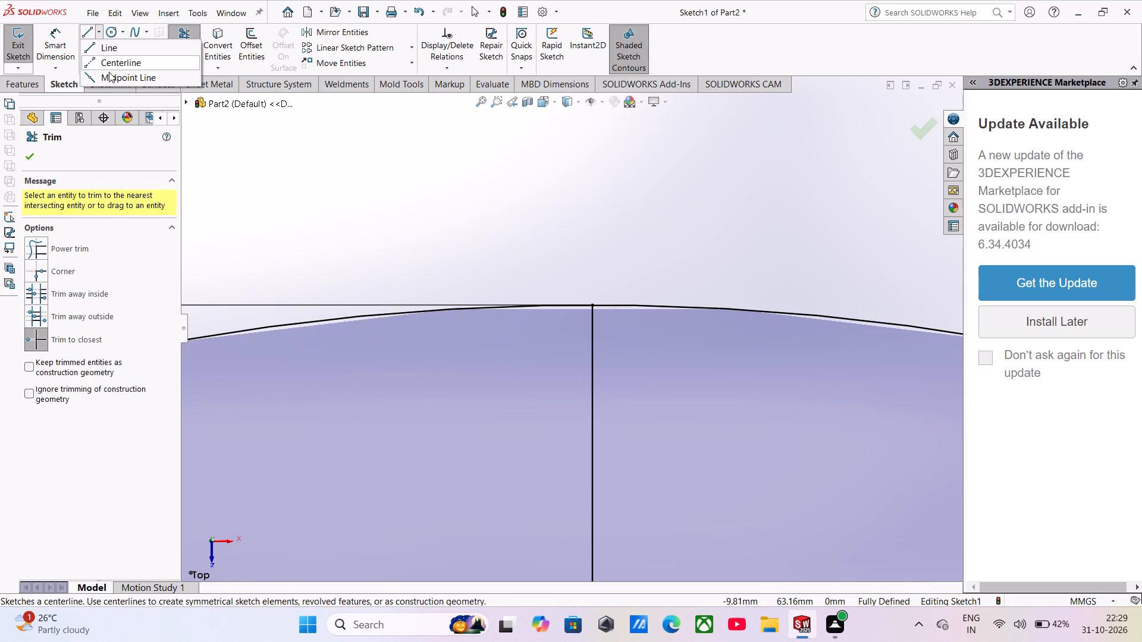
left_click(109, 79)
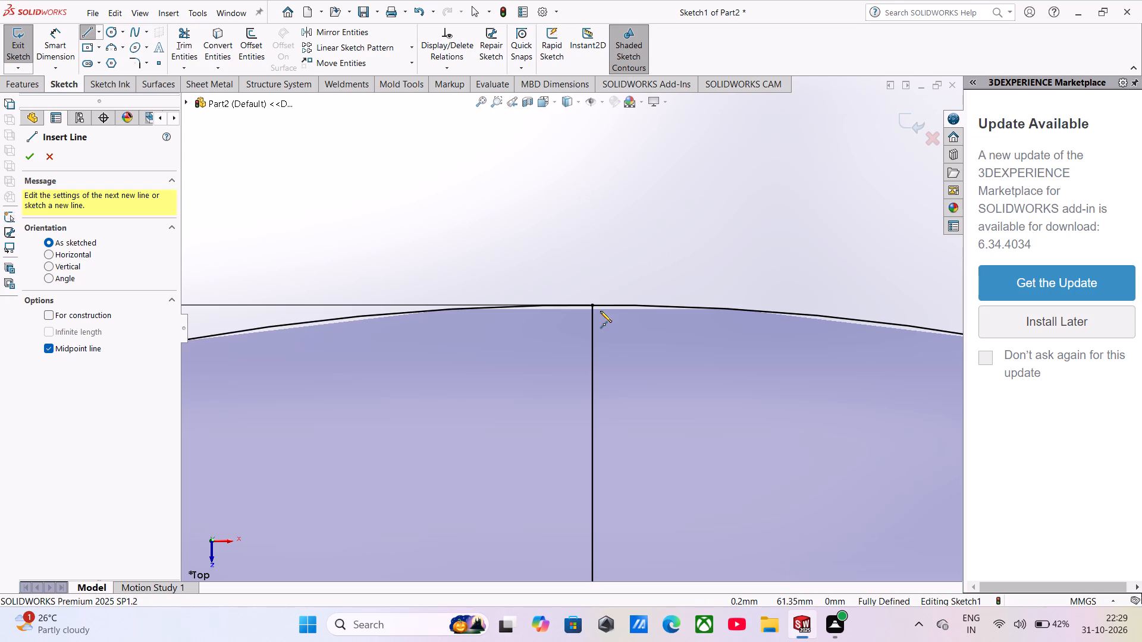
left_click(591, 308)
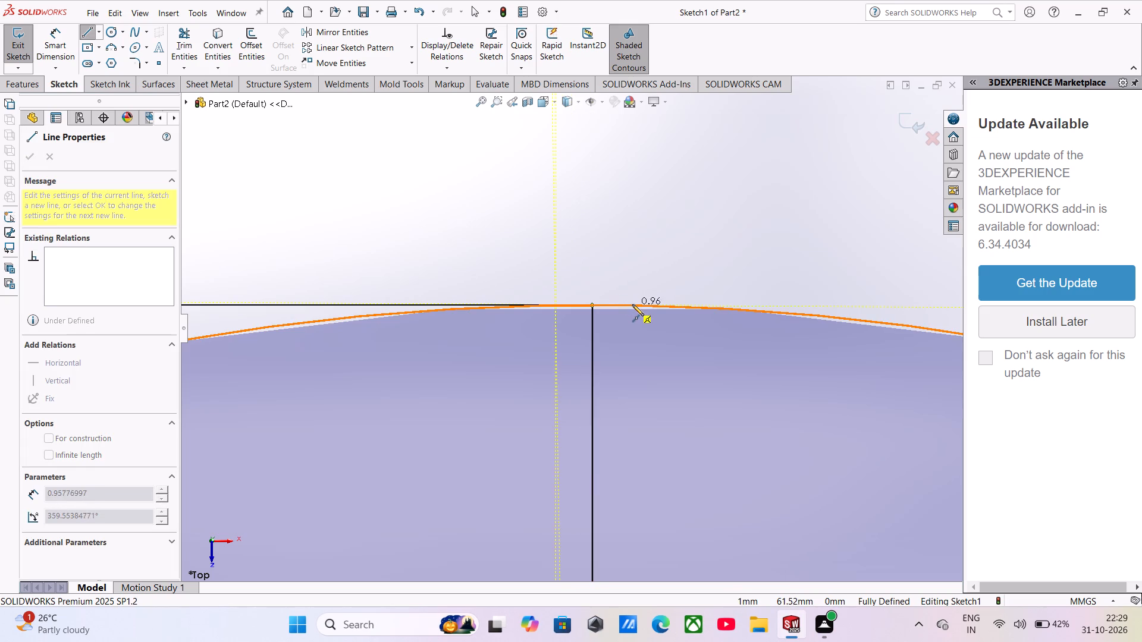
left_click(805, 306)
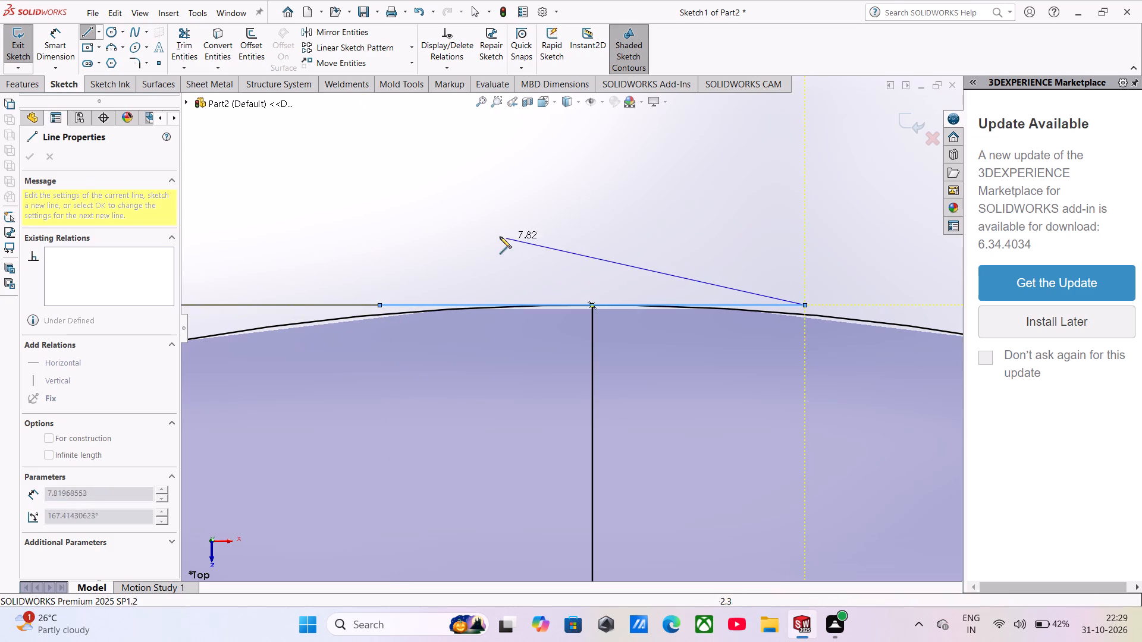
Dimension the horizontal midpoint line at the outer circle's top to 8.90 mm between its endpoints.
left_click(40, 56)
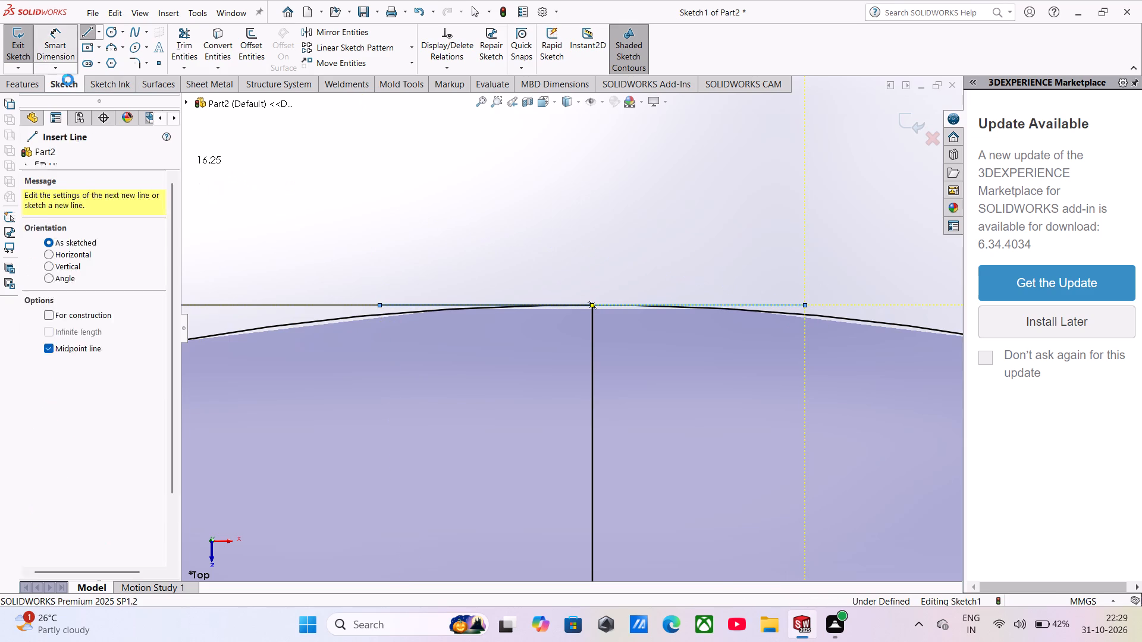
left_click(380, 308)
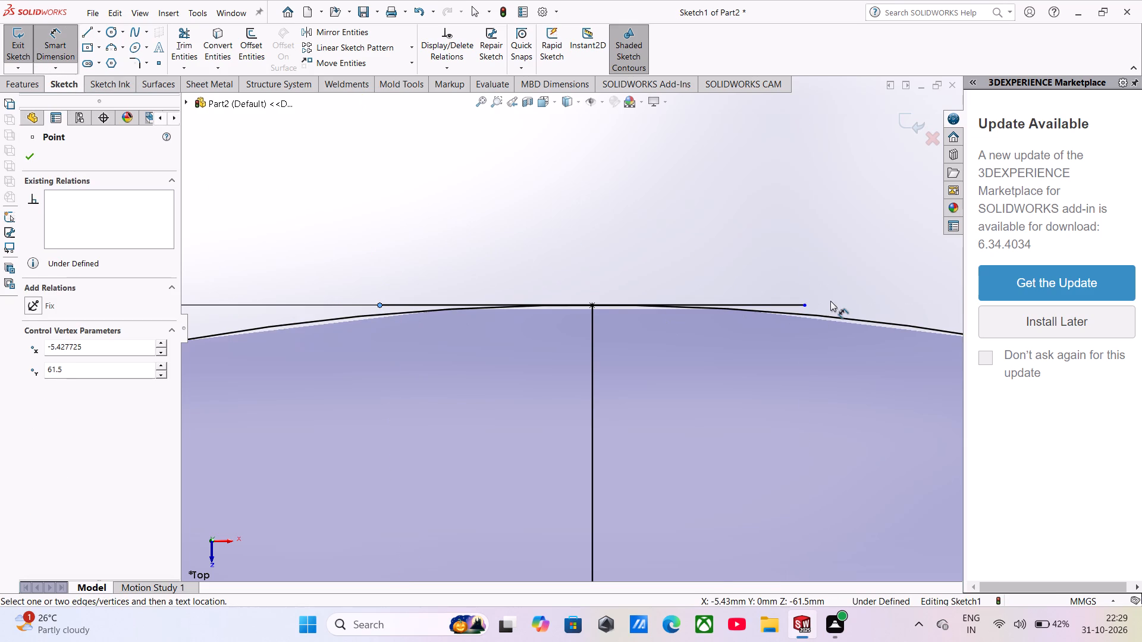
left_click(807, 304)
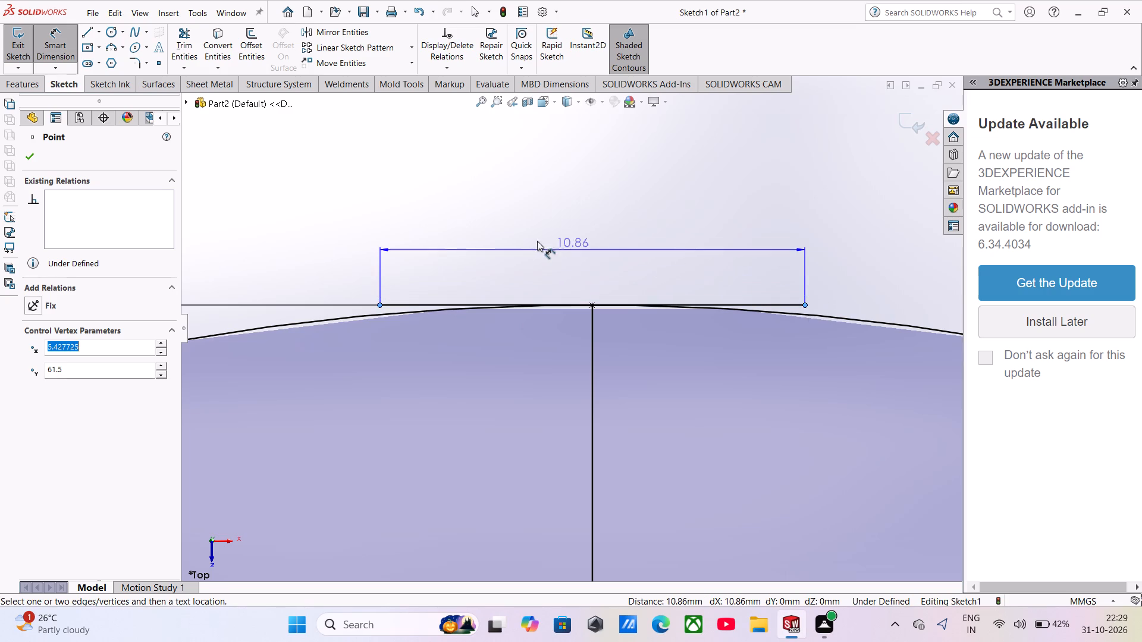
left_click(574, 221)
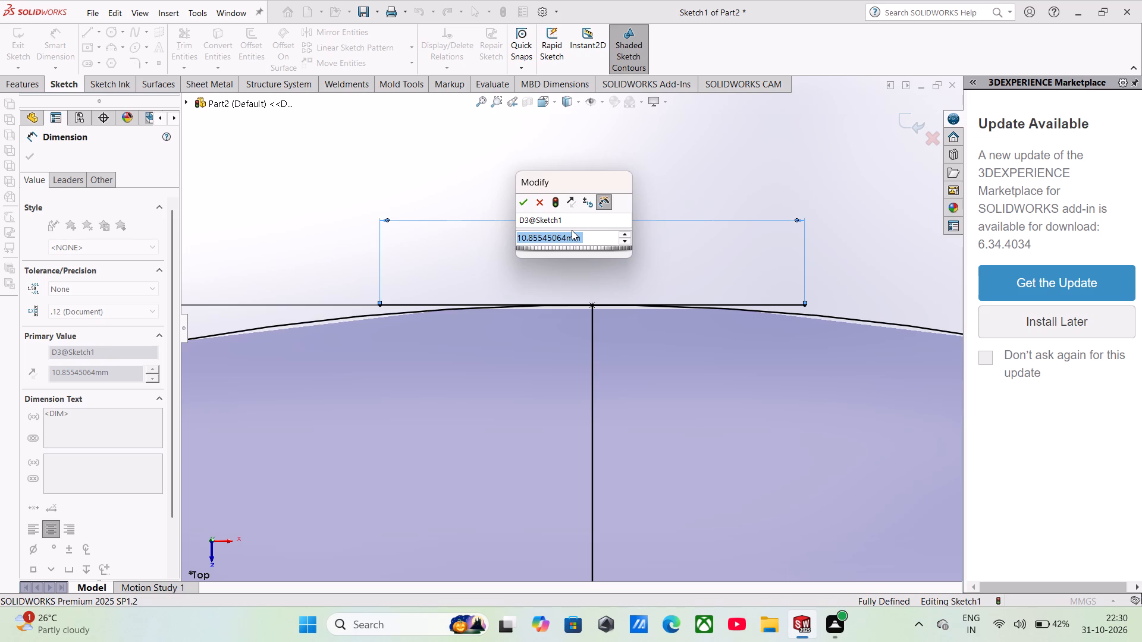
type("8.90")
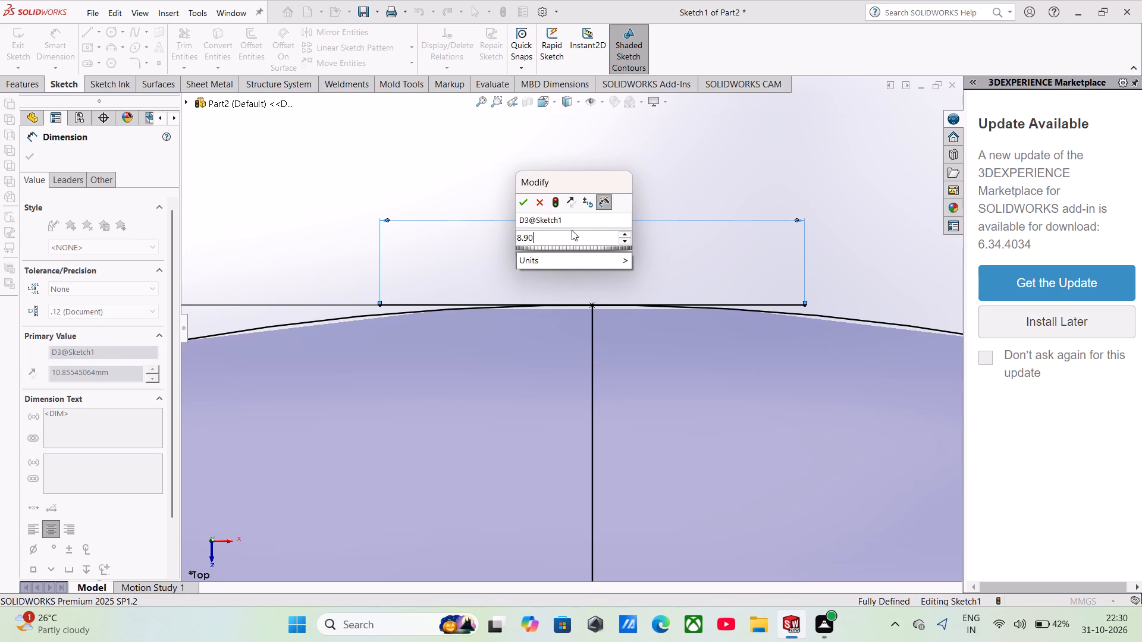
key("Return")
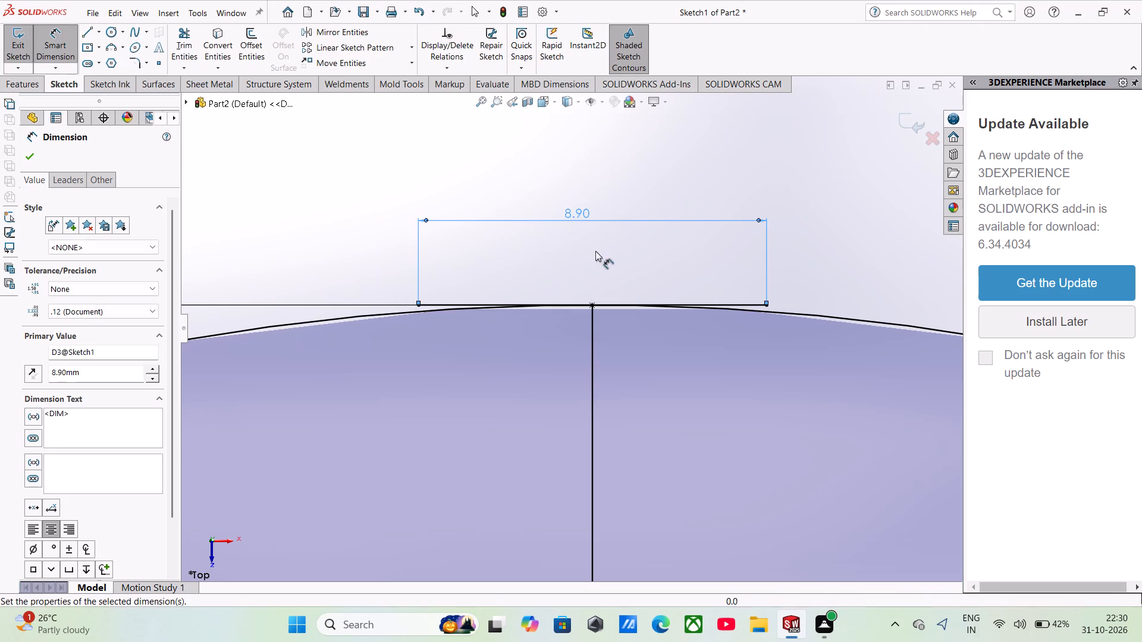
Convert the 8.90 mm horizontal line to construction geometry.
scroll(688, 325, "down", 2)
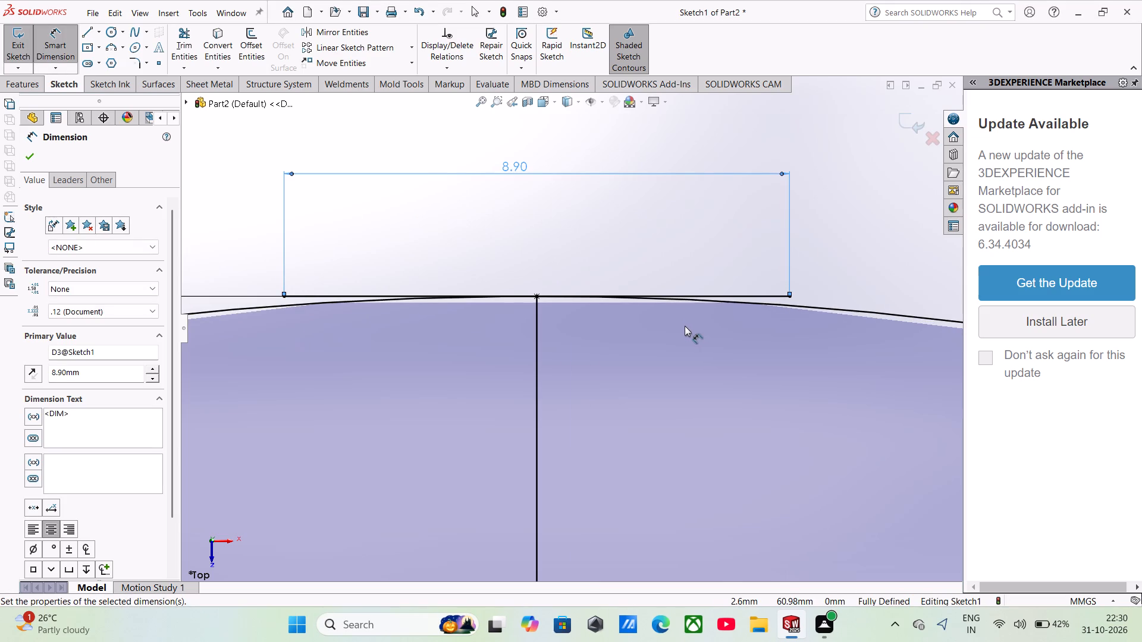
scroll(701, 322, "down", 2)
left_click(731, 285)
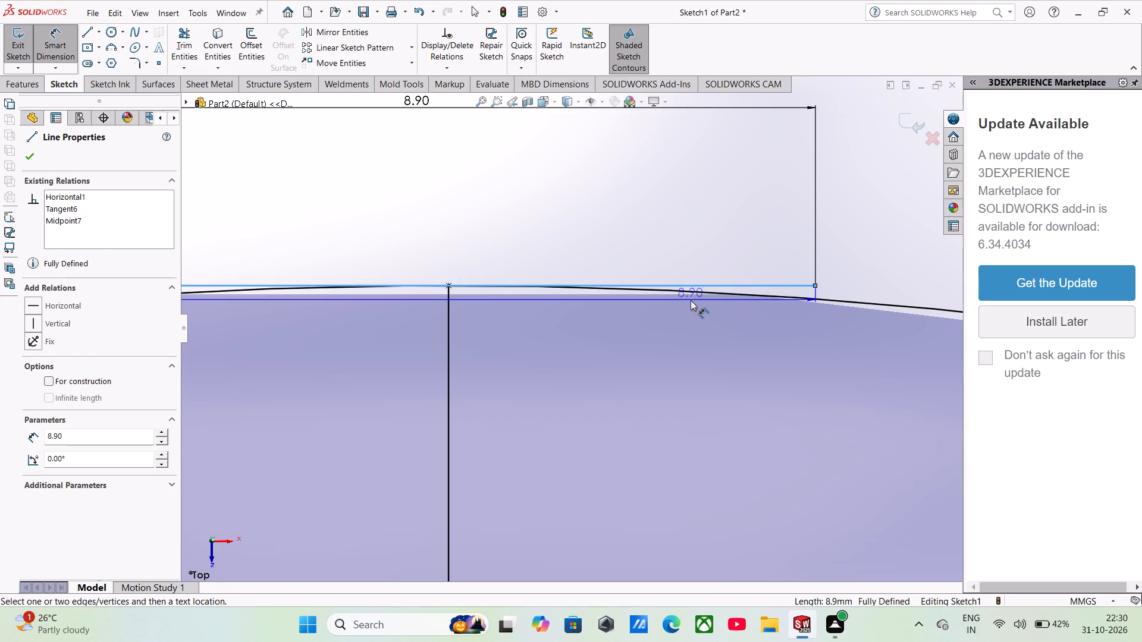
key("Escape")
key("Escape")
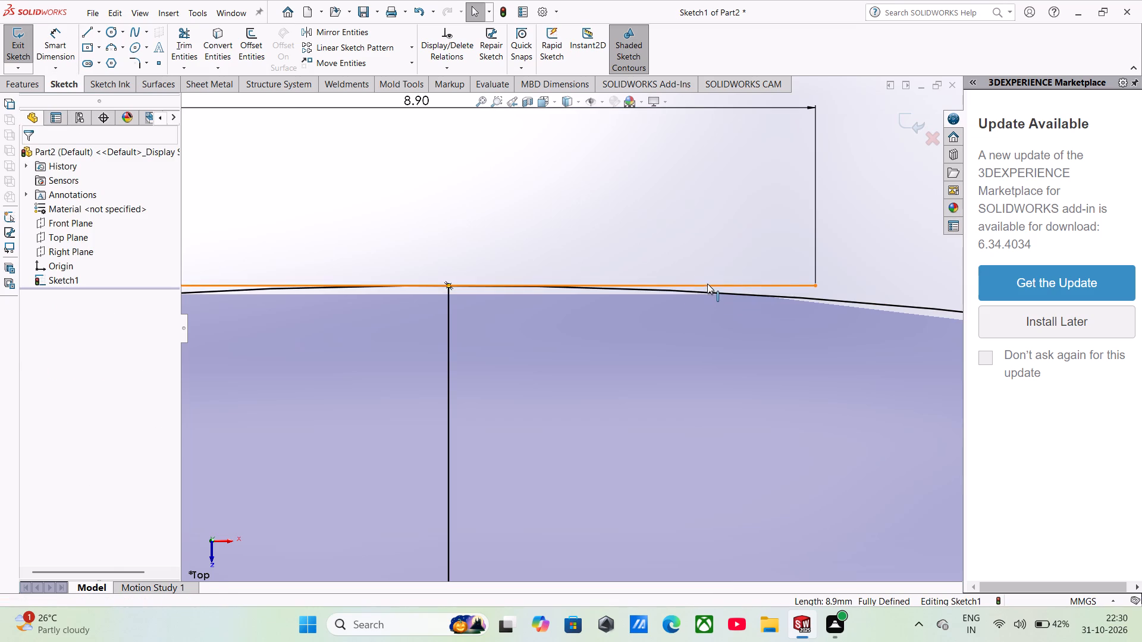
left_click(707, 284)
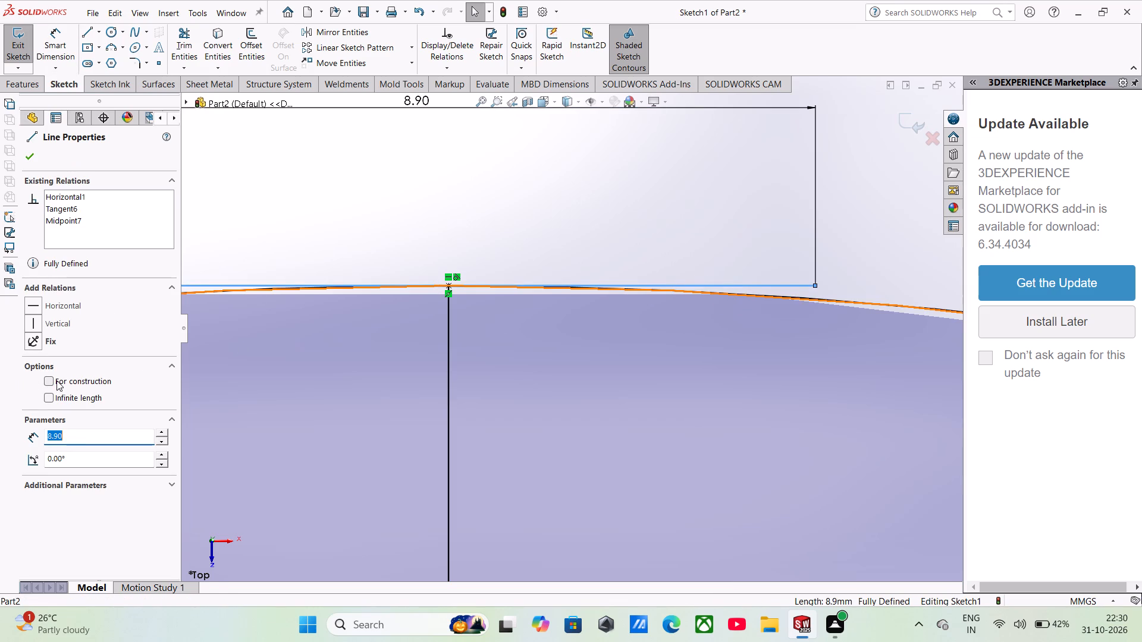
left_click(57, 380)
left_click(36, 149)
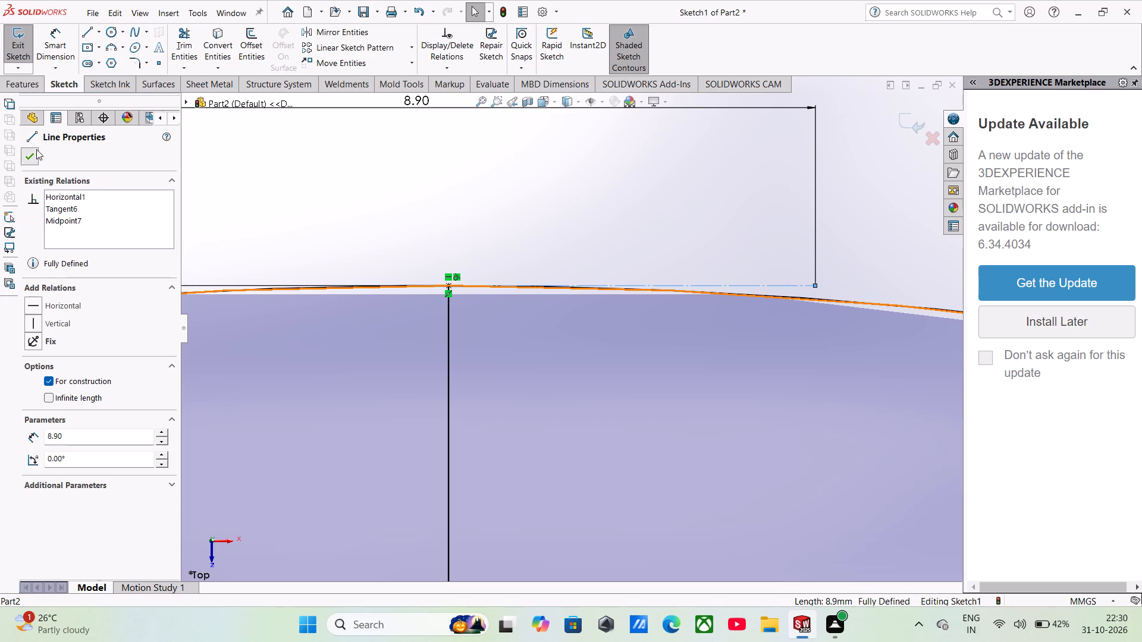
Draw a short horizontal line outward from the construction line's right endpoint and set its length to 0.5 mm.
left_click(86, 33)
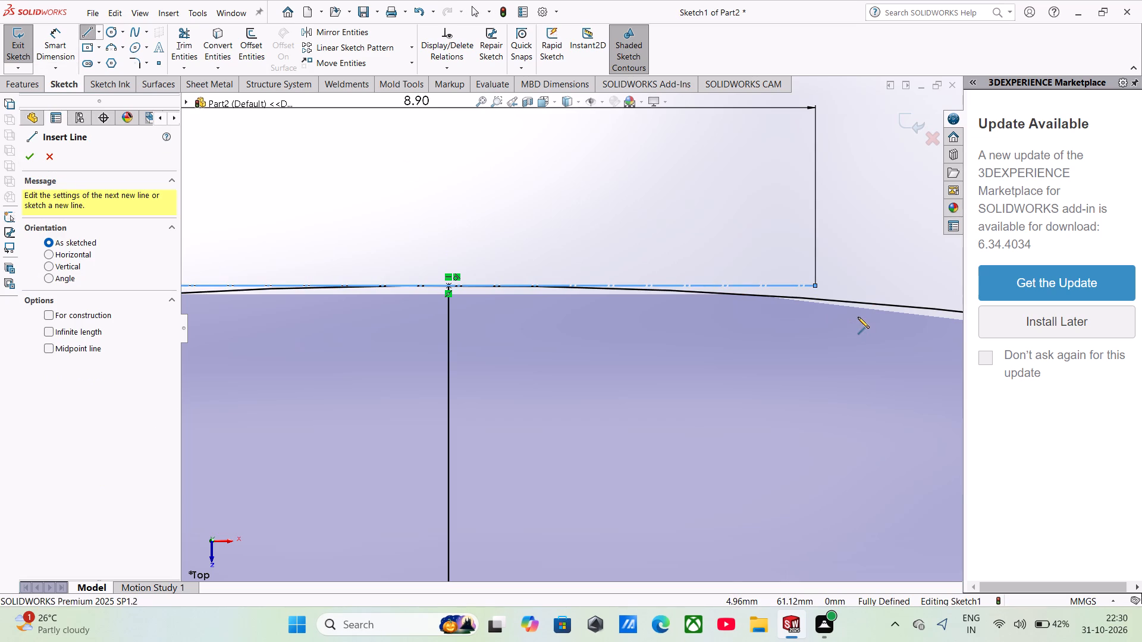
scroll(837, 312, "down", 1)
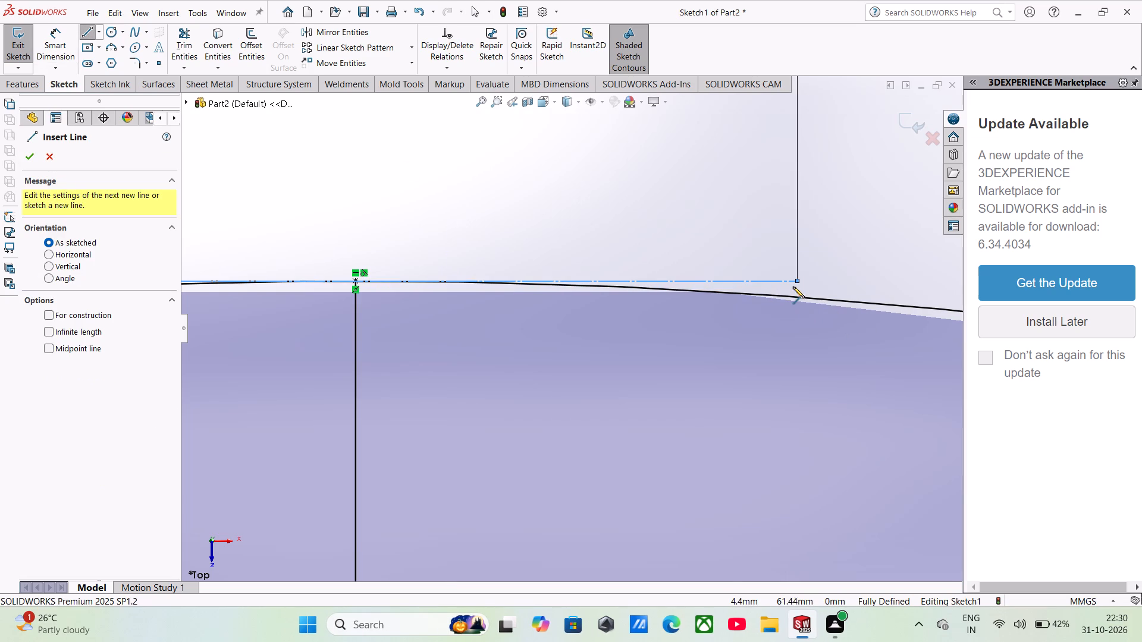
left_click(796, 281)
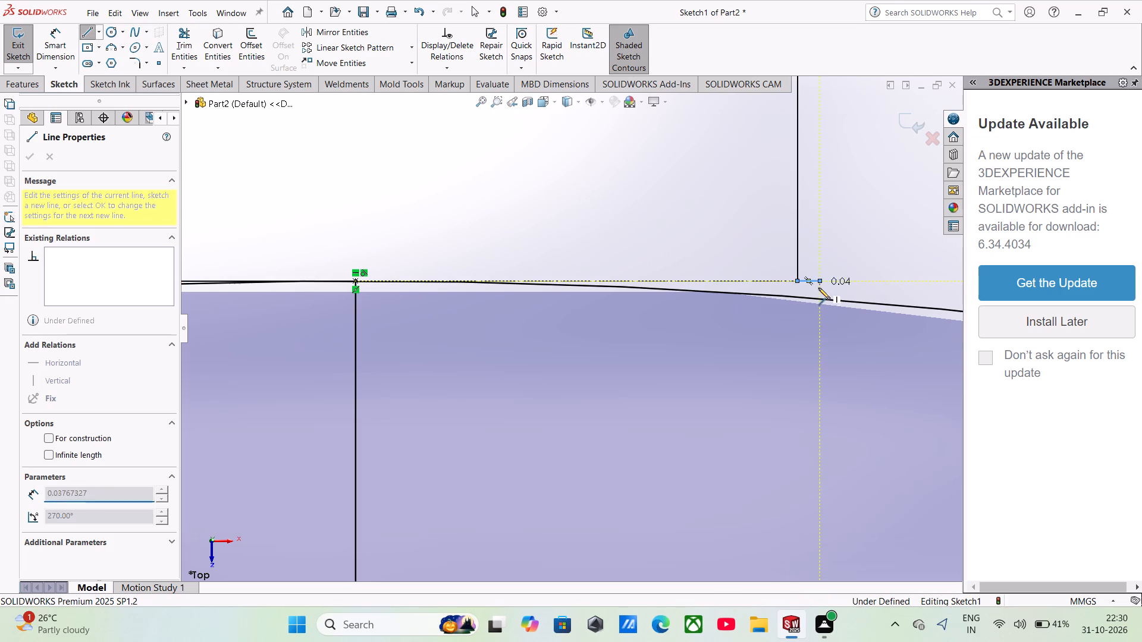
key("Escape")
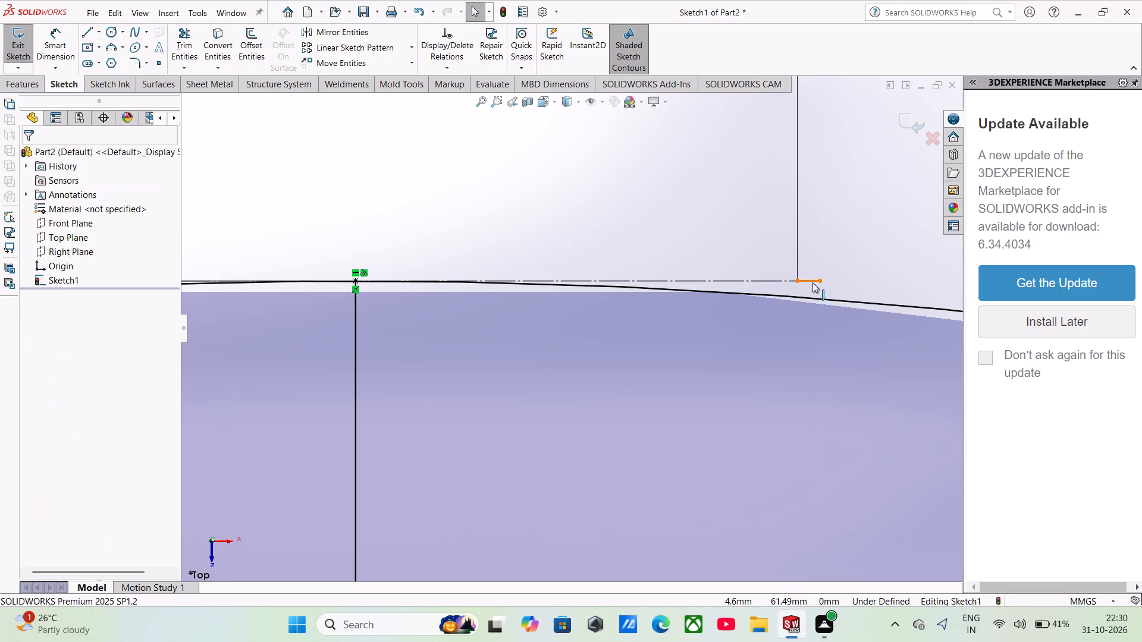
left_click(812, 282)
key("0")
type(".5")
key("Return")
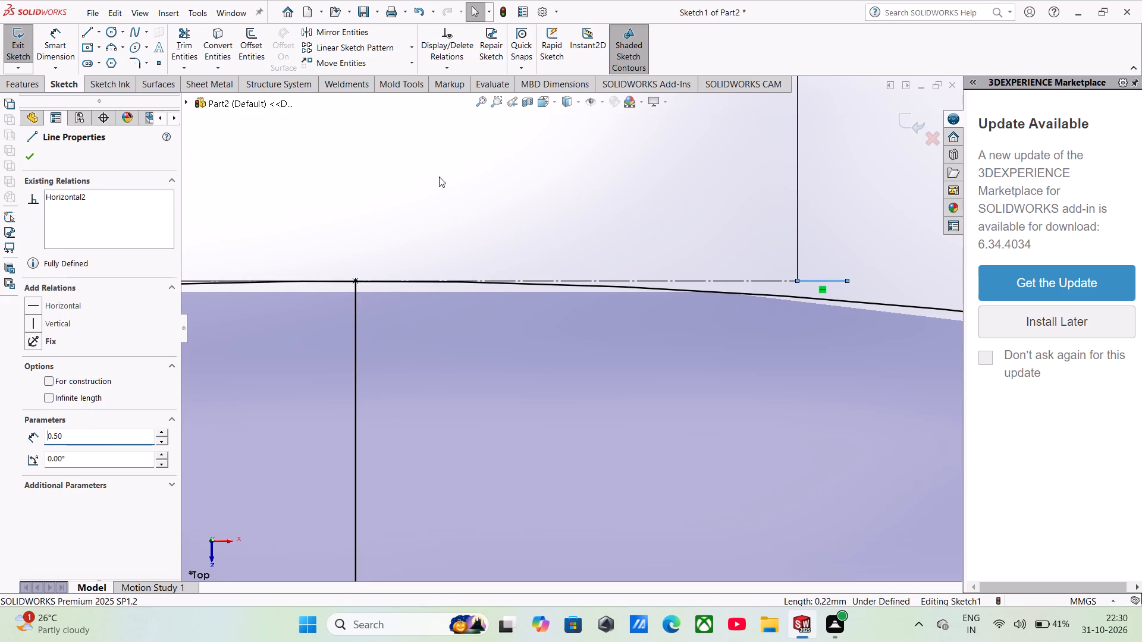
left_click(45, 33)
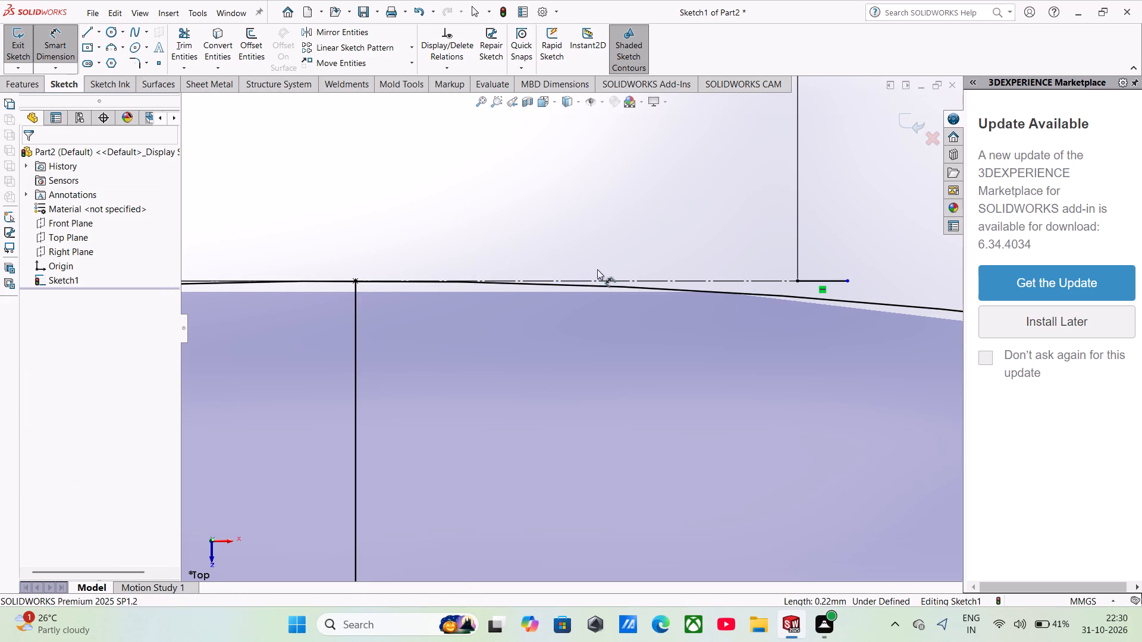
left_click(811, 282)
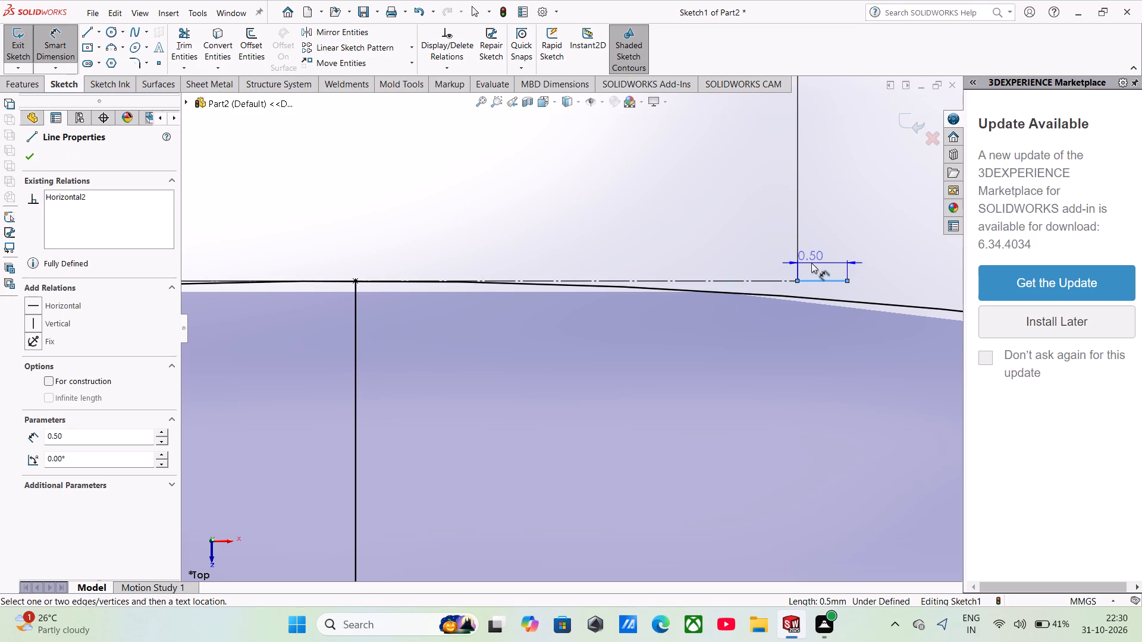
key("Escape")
Draw a short horizontal line outward from the construction line's left endpoint and set its length to 0.5 mm.
scroll(809, 358, "up", 5)
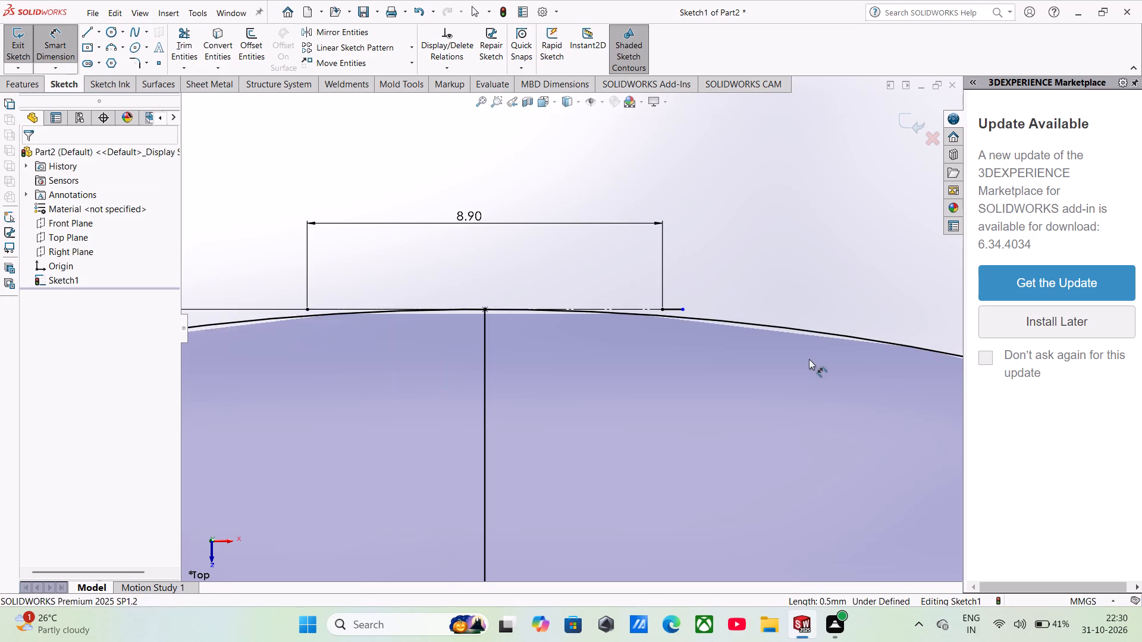
scroll(573, 361, "up", 5)
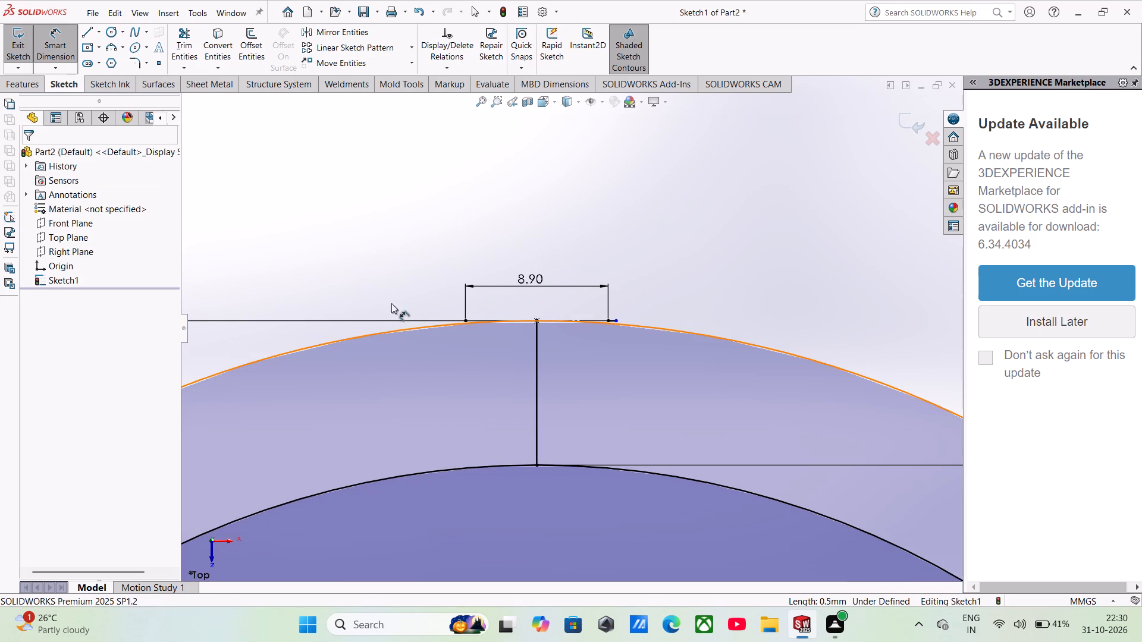
left_click(90, 36)
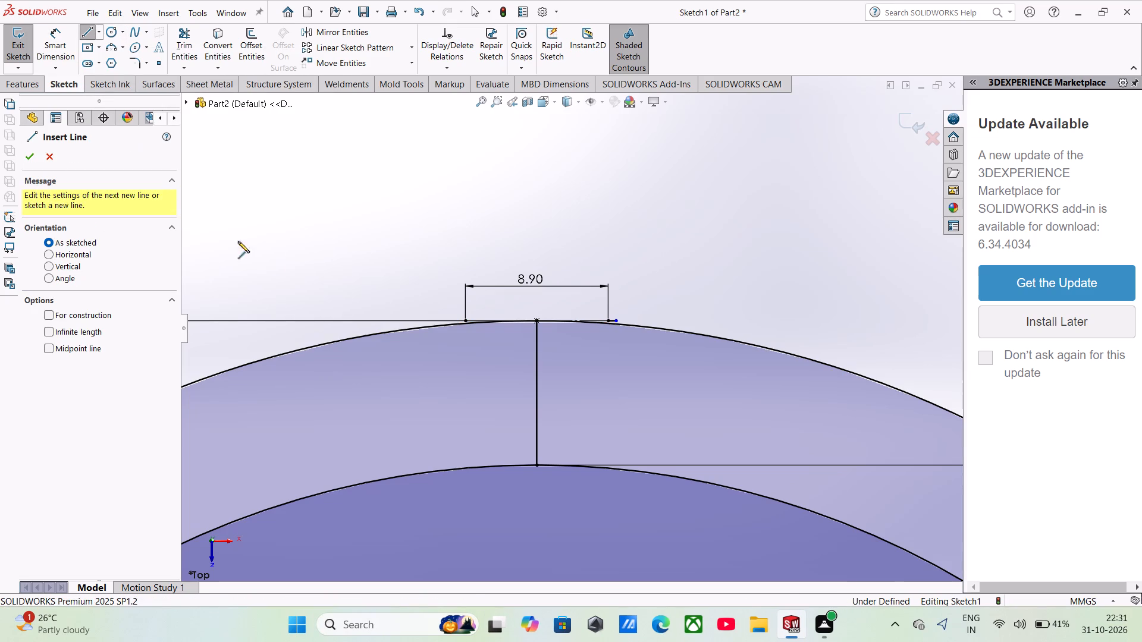
scroll(405, 298, "down", 2)
scroll(507, 342, "down", 3)
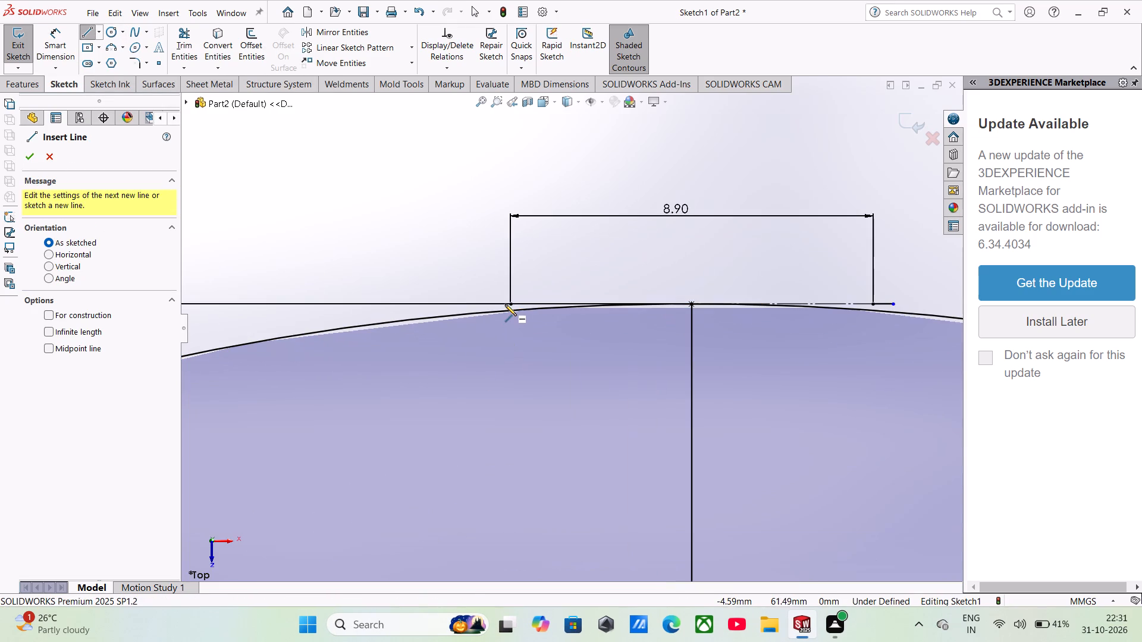
left_click(512, 303)
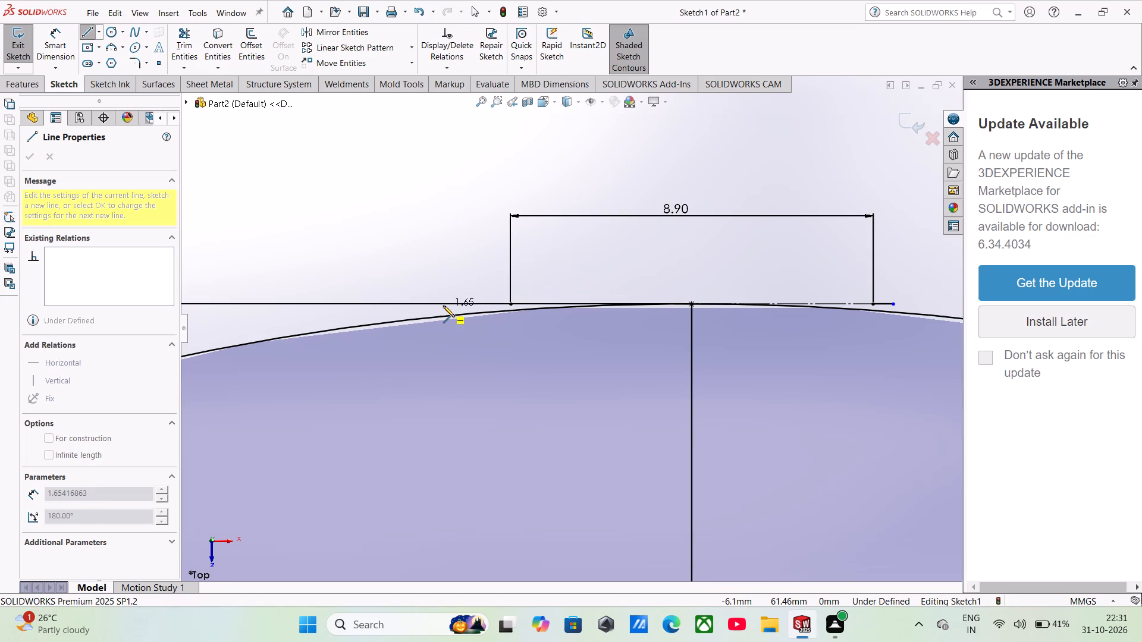
left_click(443, 306)
key("Escape")
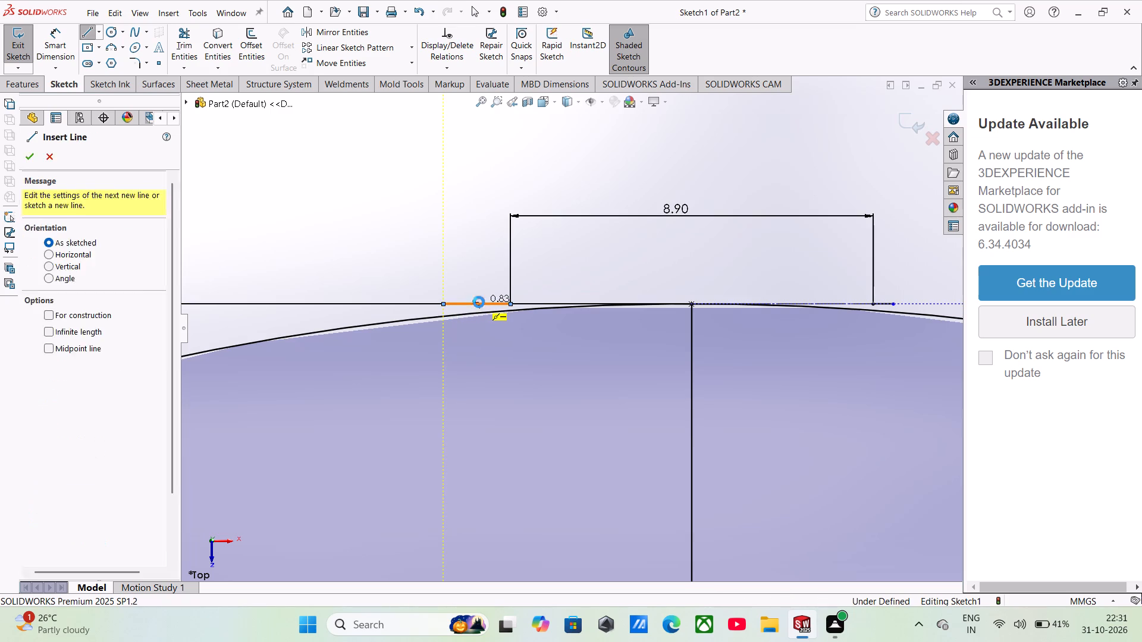
left_click(473, 302)
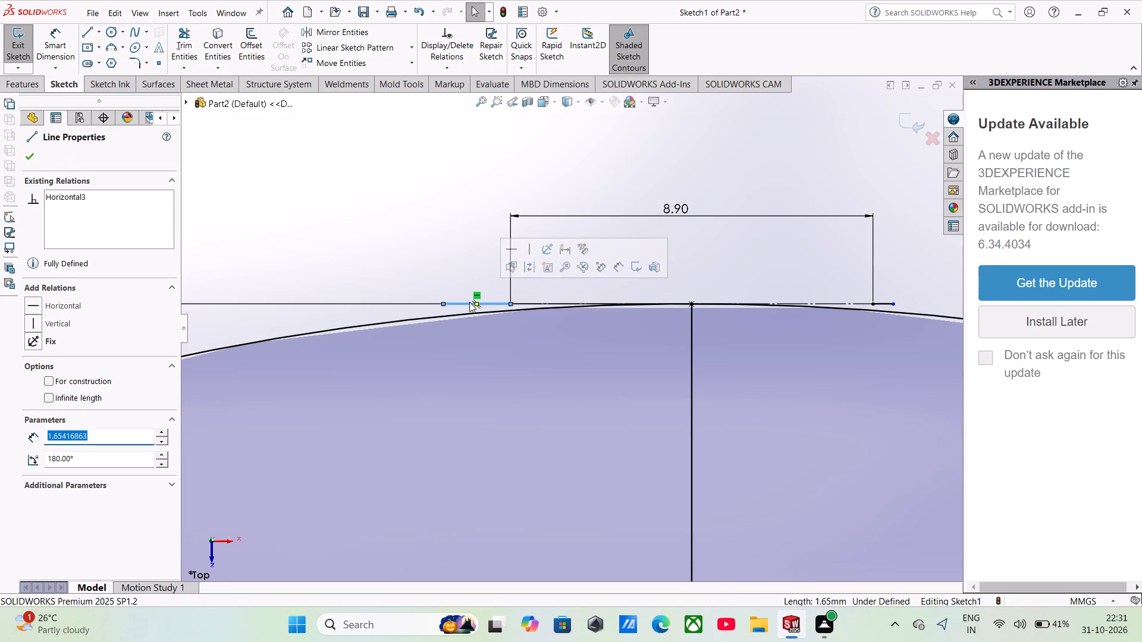
type("0.5")
key("Return")
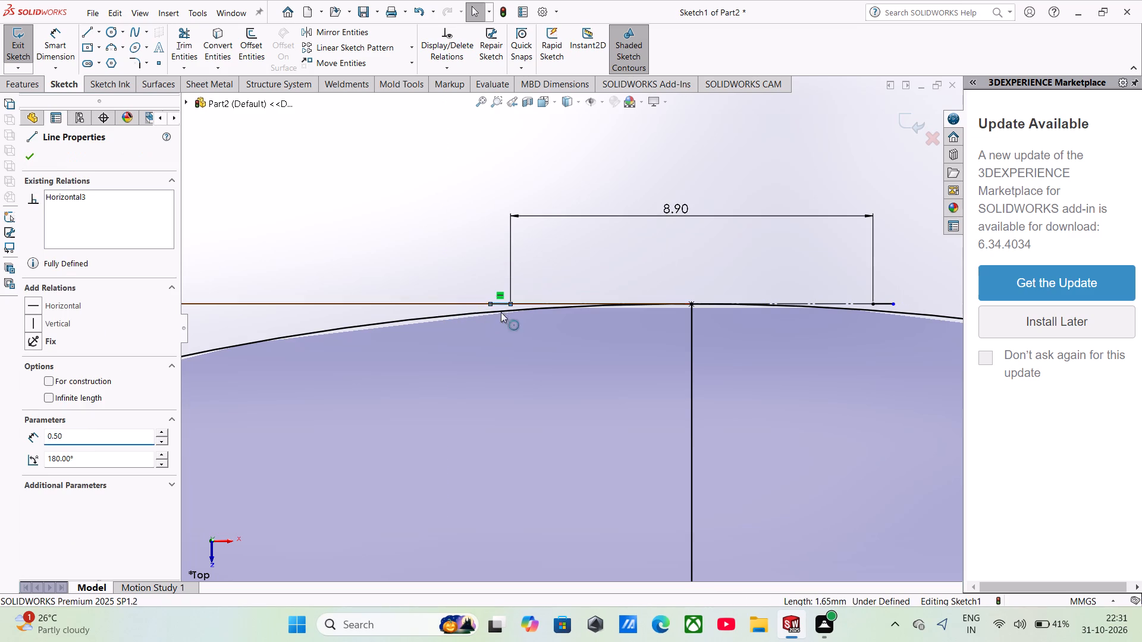
Convert the vertical line between the inner and outer circles to construction geometry.
scroll(510, 315, "down", 2)
scroll(516, 364, "up", 3)
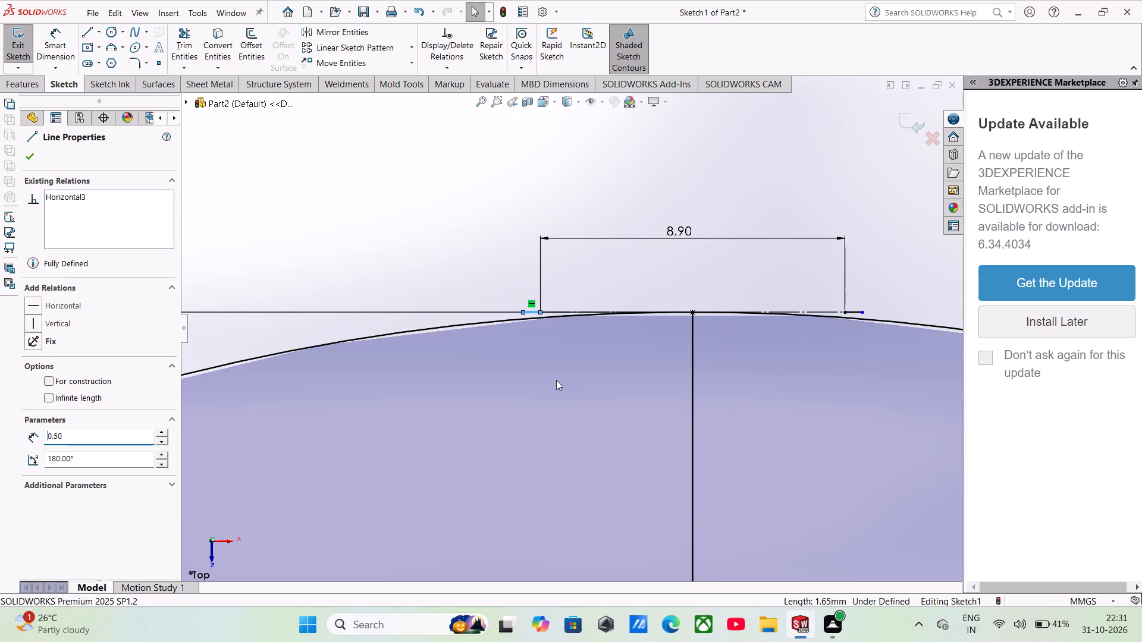
scroll(730, 421, "up", 3)
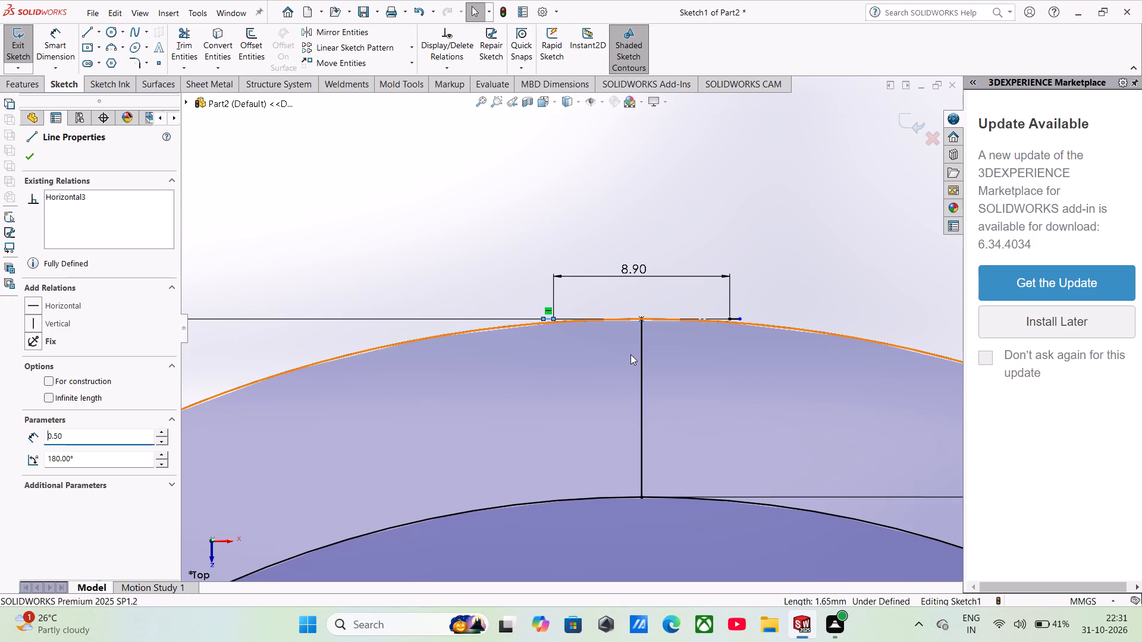
scroll(630, 354, "down", 1)
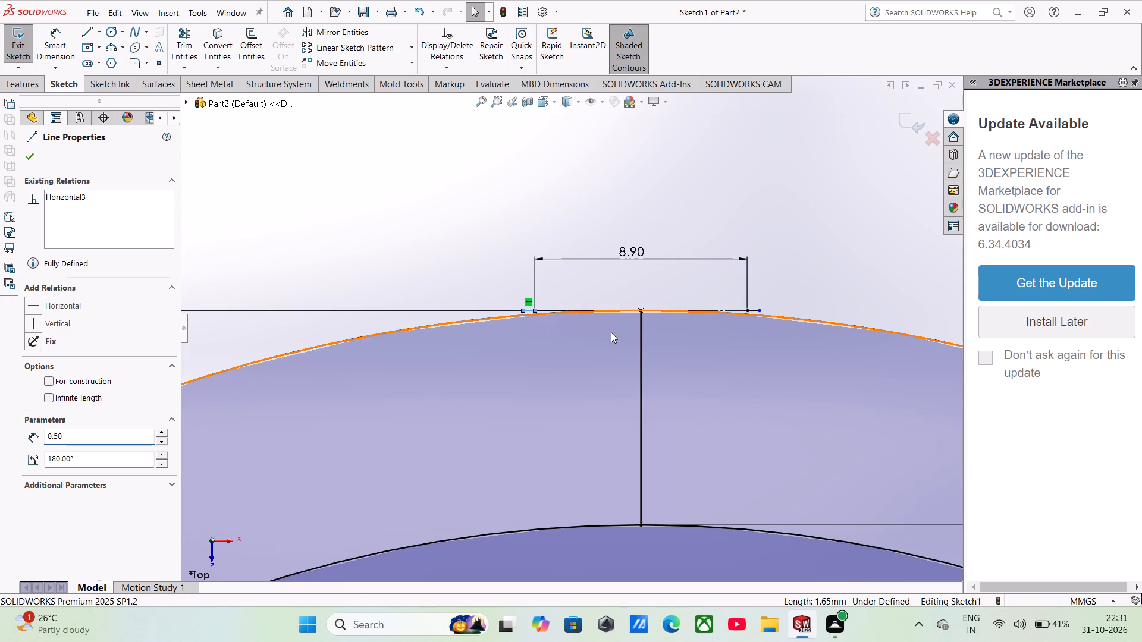
left_click(641, 345)
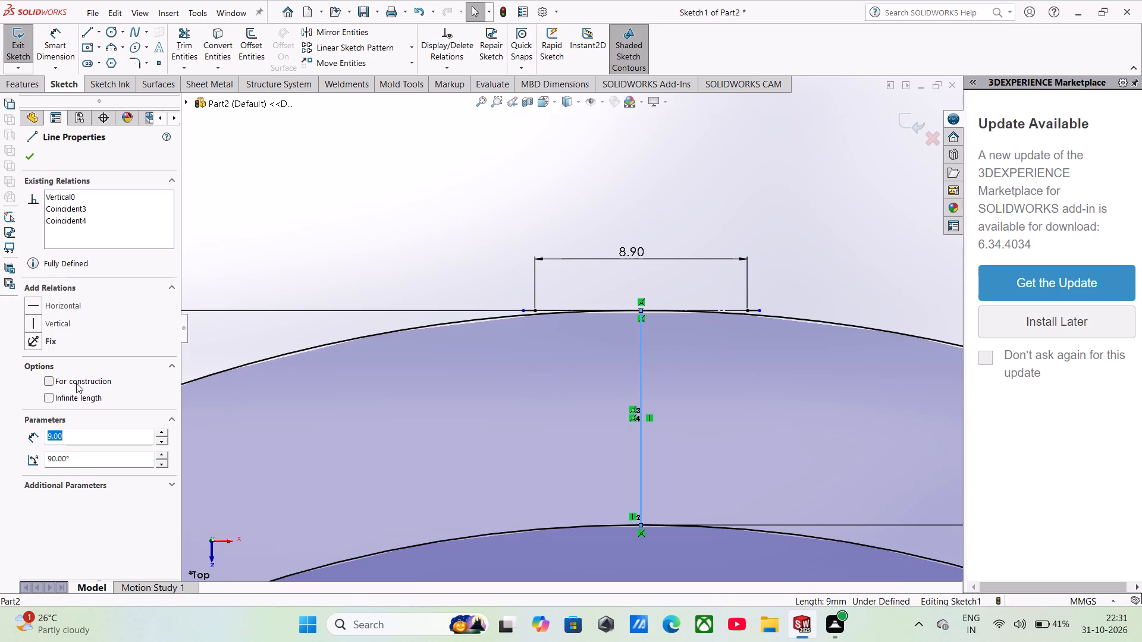
left_click(76, 383)
left_click(38, 160)
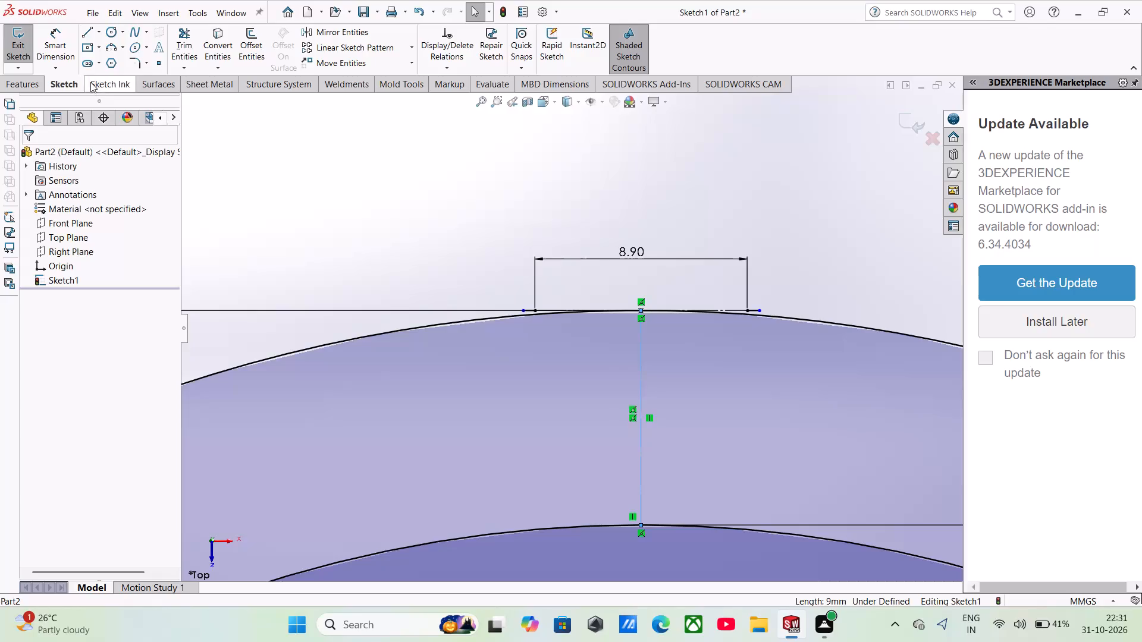
Draw a vertical line from the midpoint of the 8.90 mm construction line toward the inner circle and set its length to 6.35 mm.
left_click(87, 37)
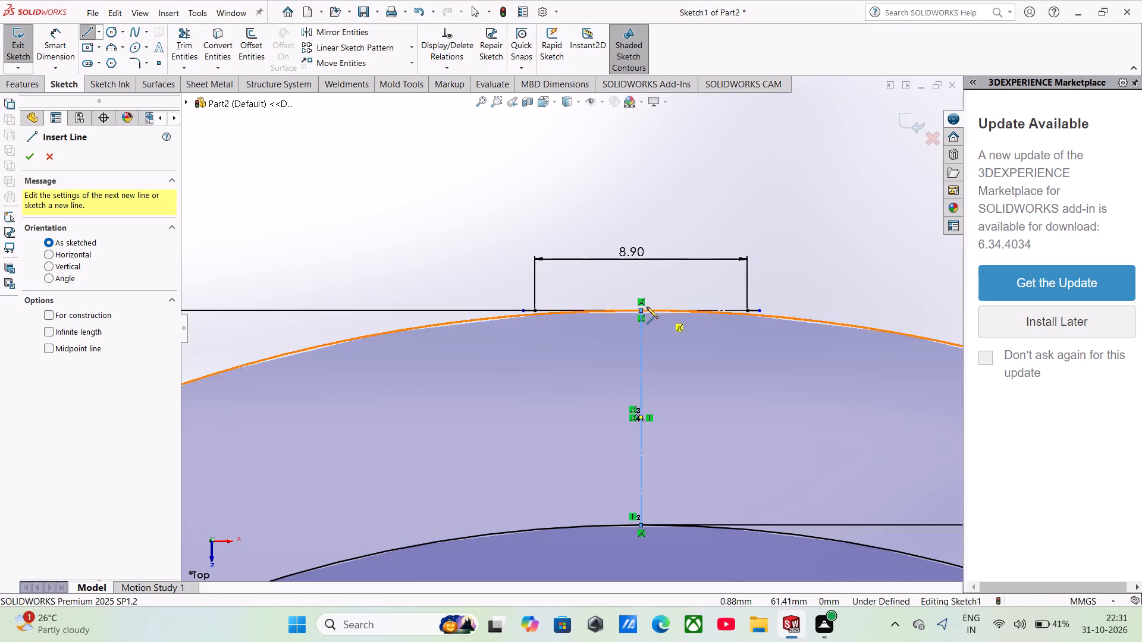
left_click(31, 158)
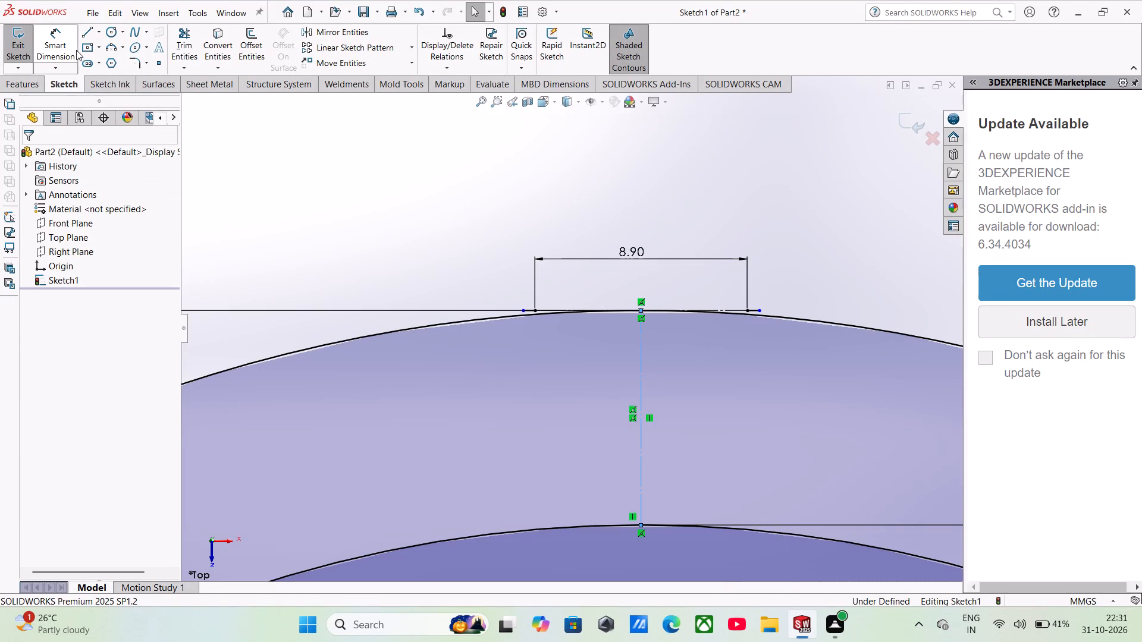
left_click(83, 33)
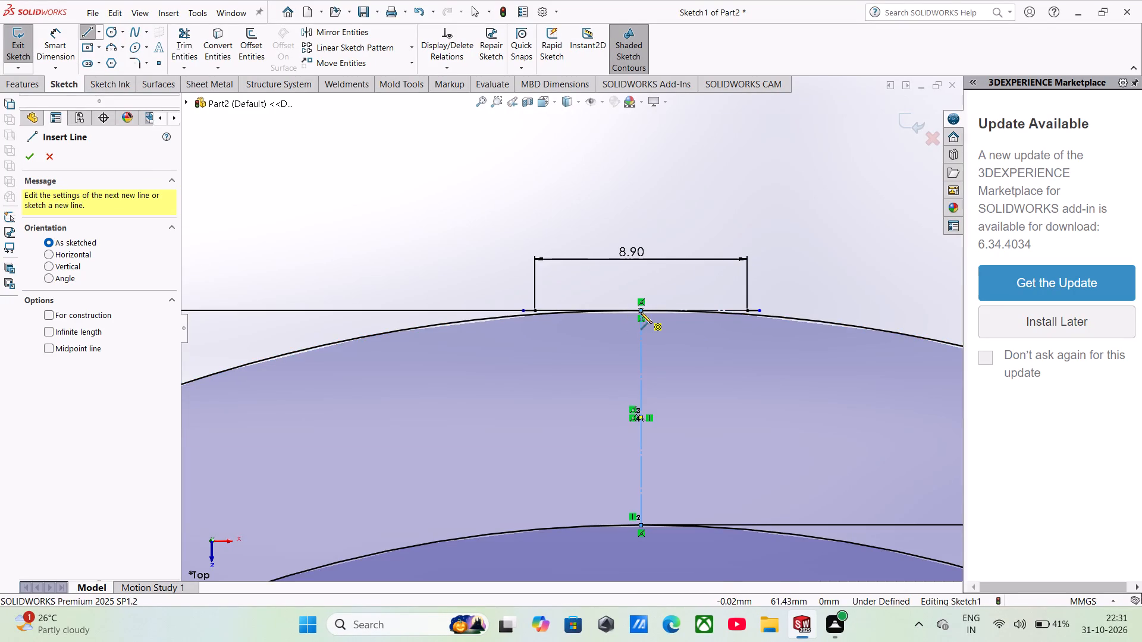
left_click(641, 308)
scroll(643, 379, "down", 2)
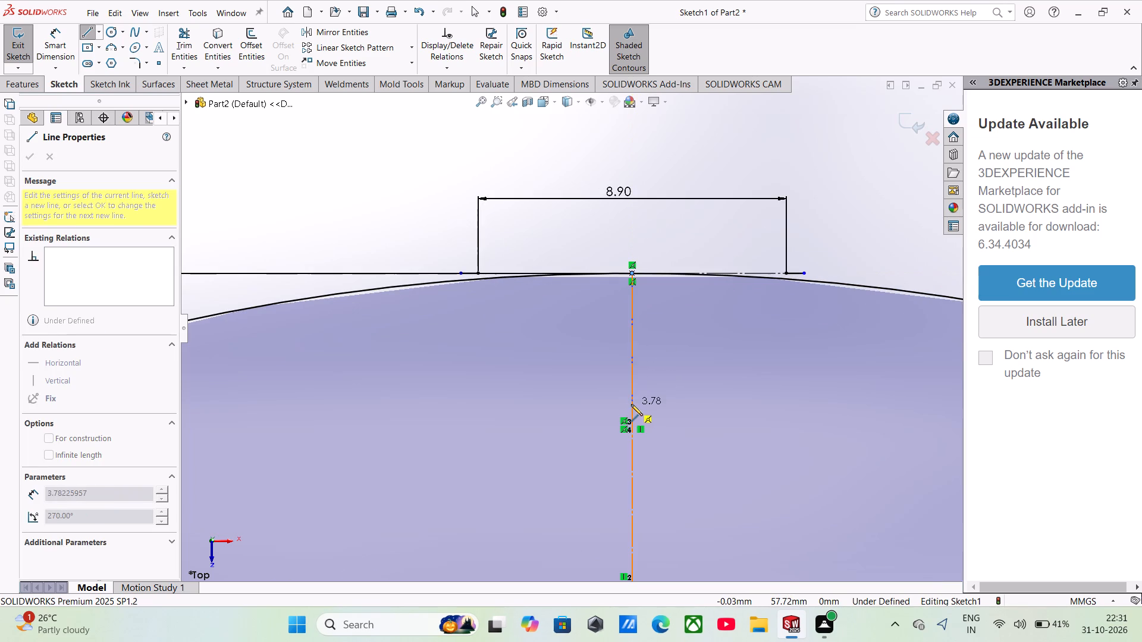
left_click(631, 404)
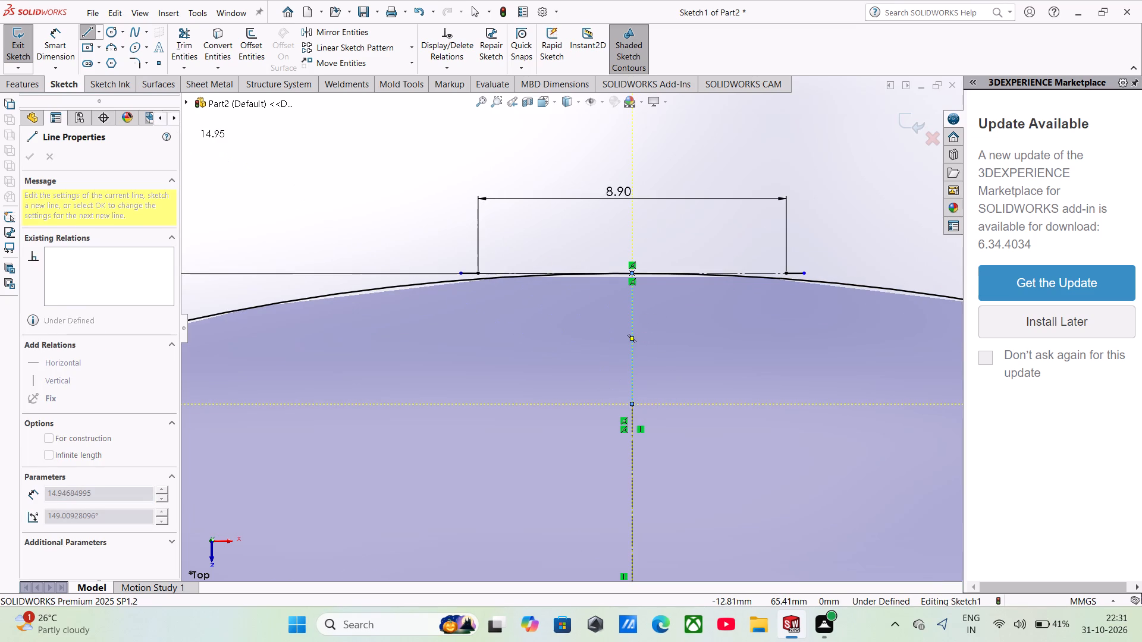
left_click(65, 43)
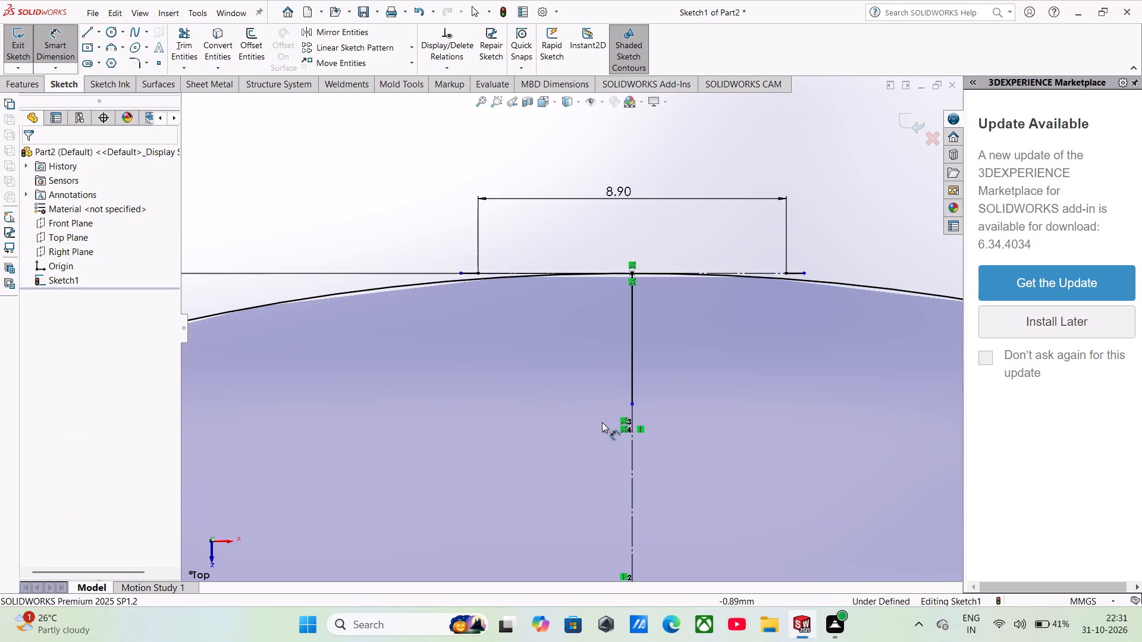
left_click(633, 405)
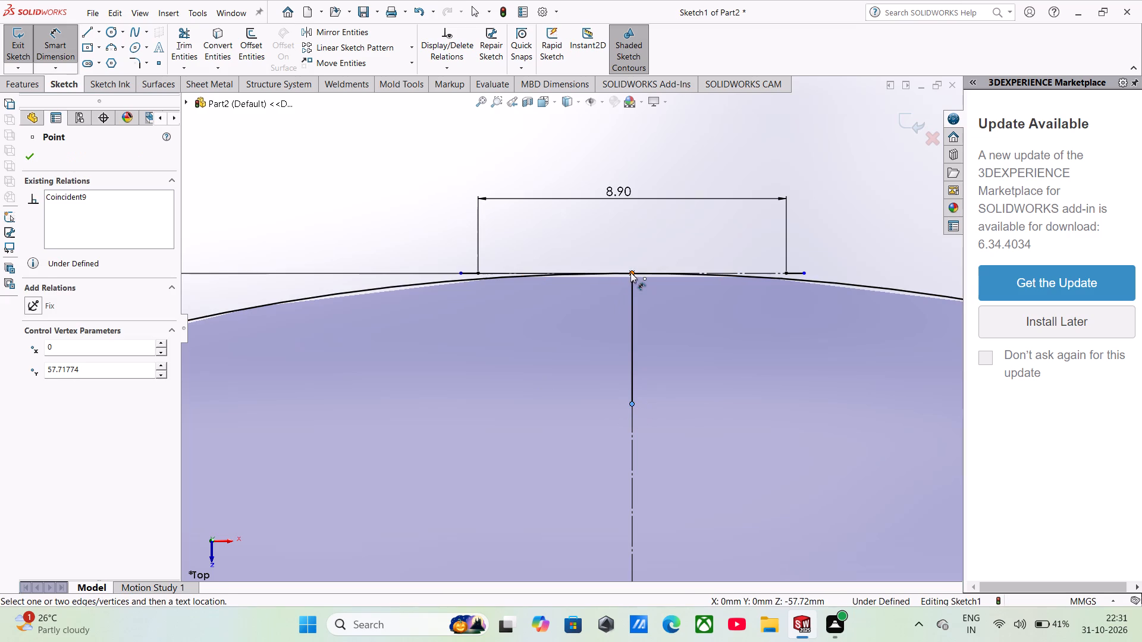
left_click(632, 273)
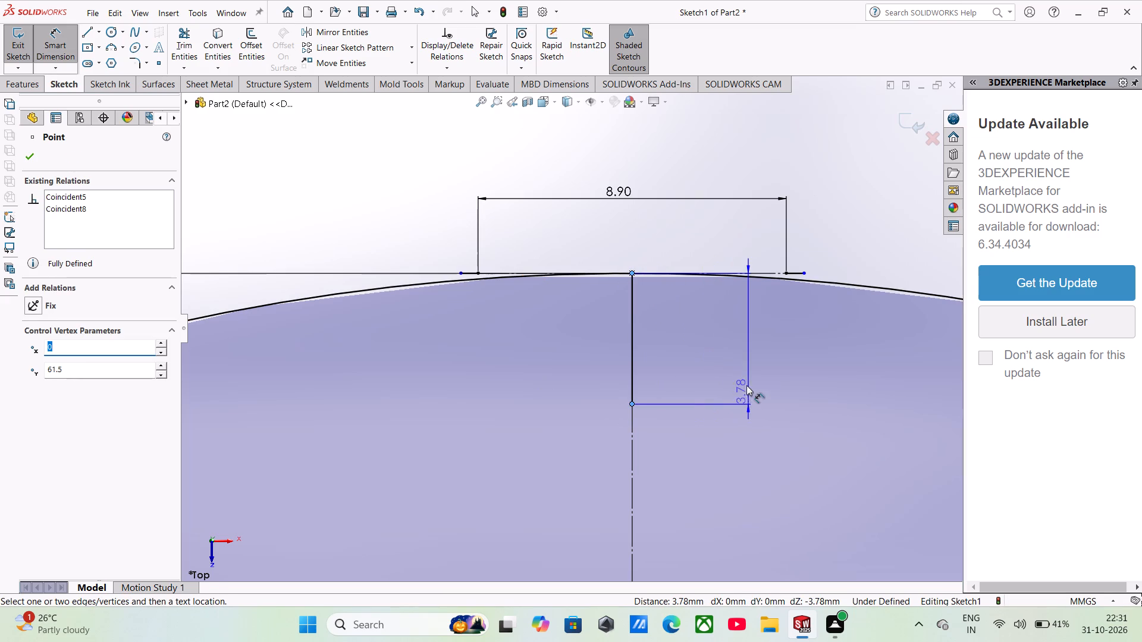
left_click(729, 224)
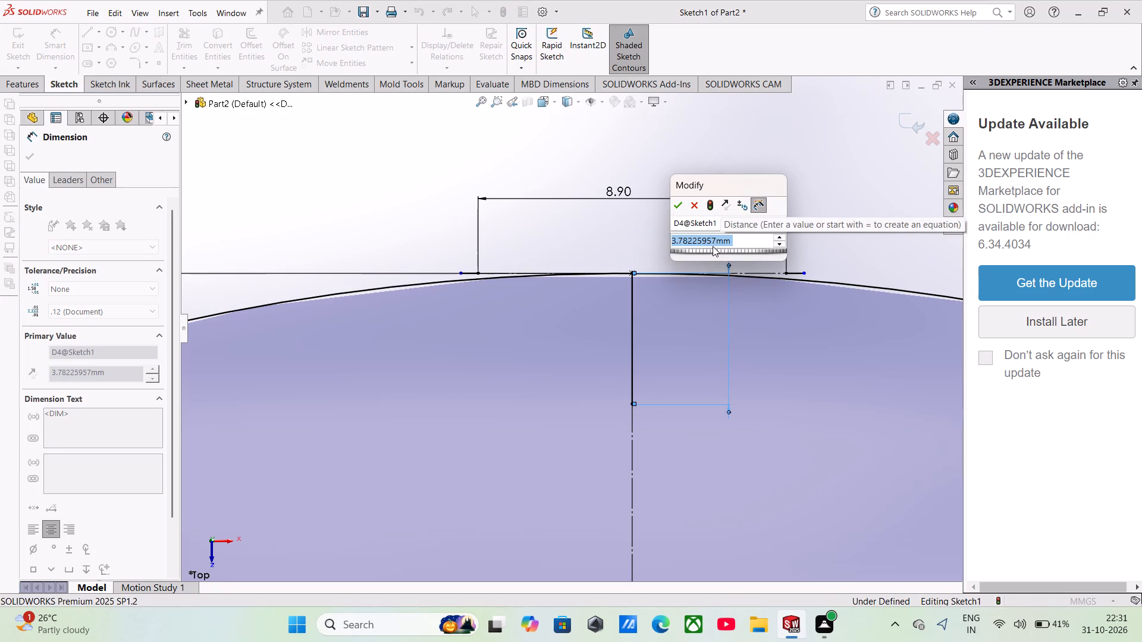
key("6")
type(".3")
key("5")
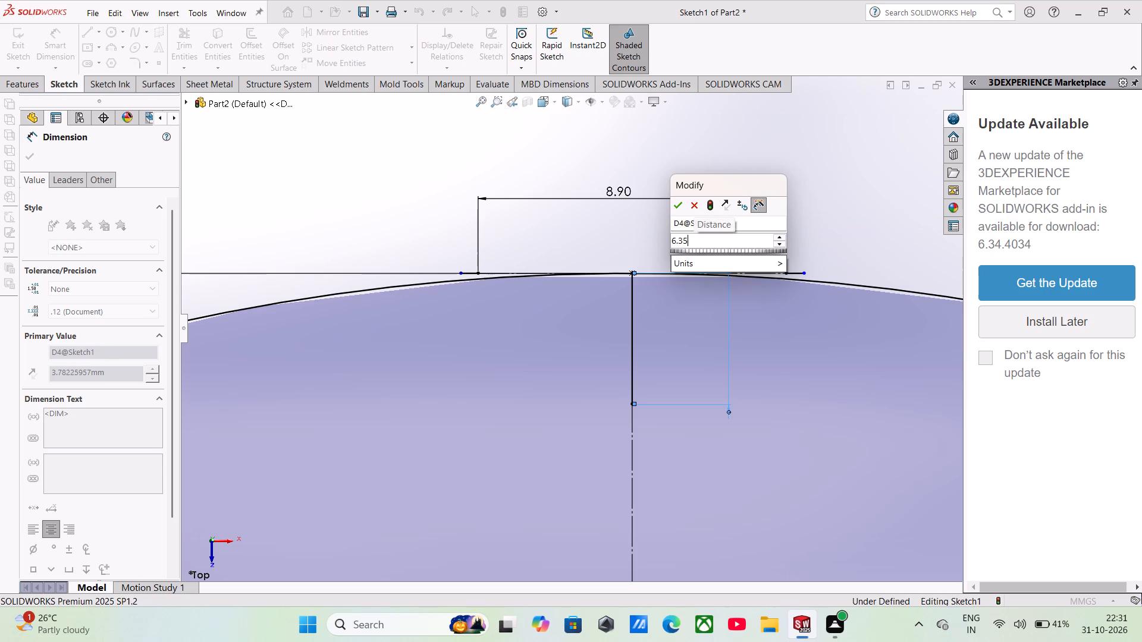
key("Return")
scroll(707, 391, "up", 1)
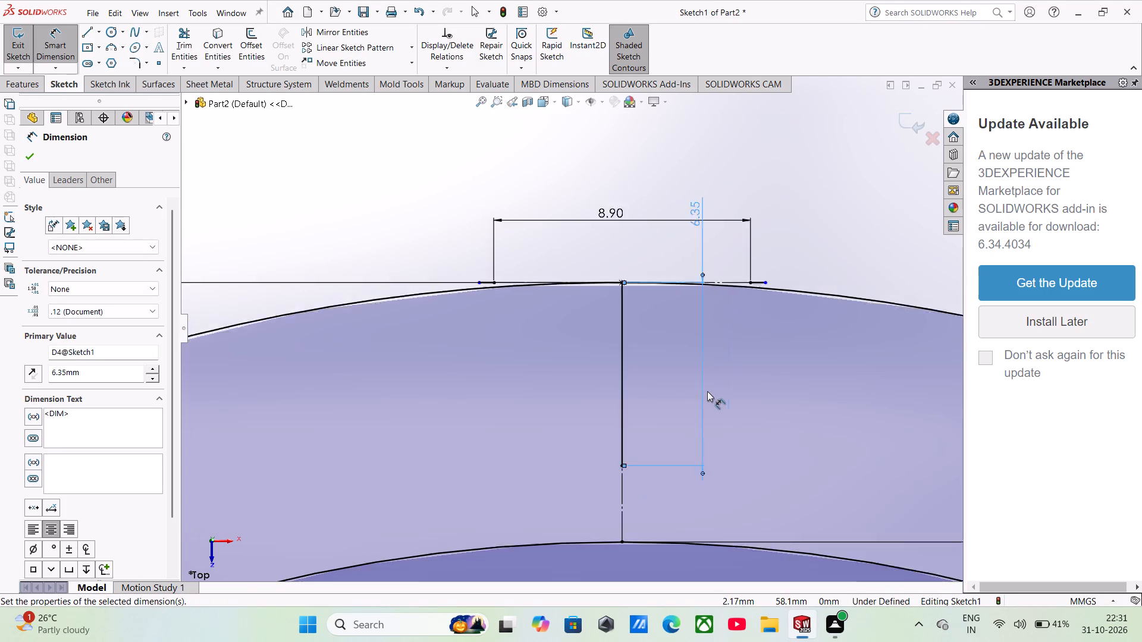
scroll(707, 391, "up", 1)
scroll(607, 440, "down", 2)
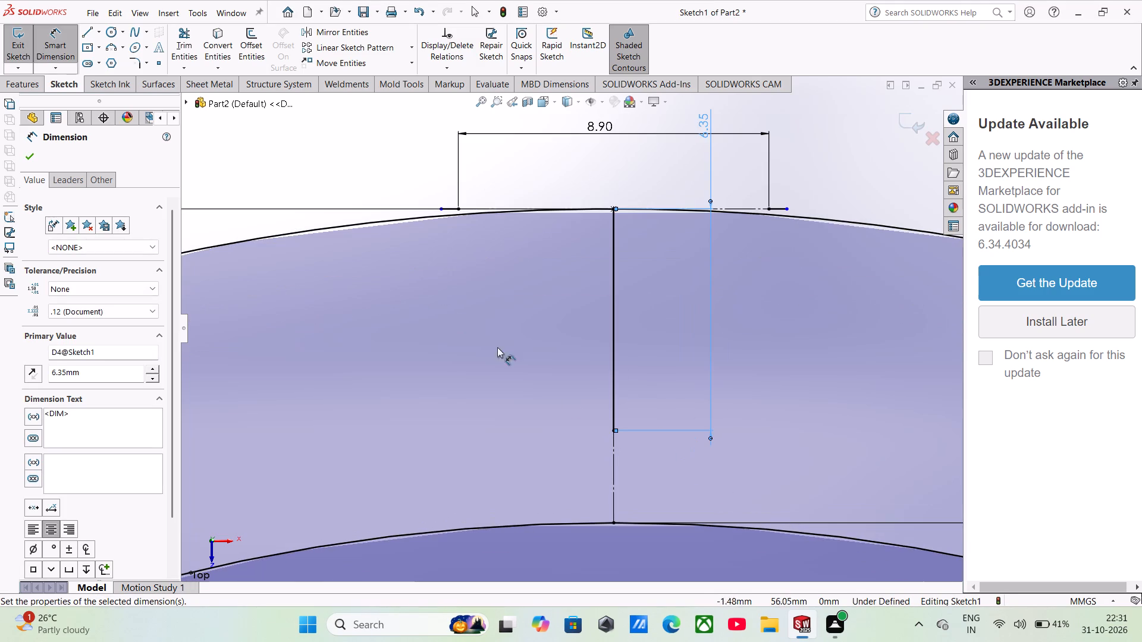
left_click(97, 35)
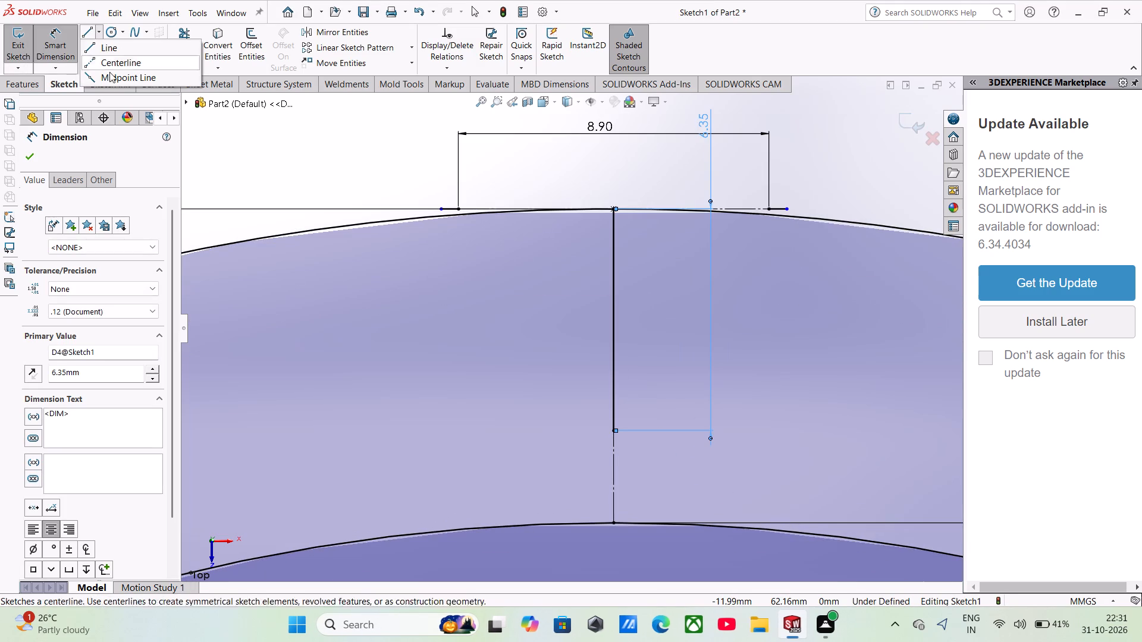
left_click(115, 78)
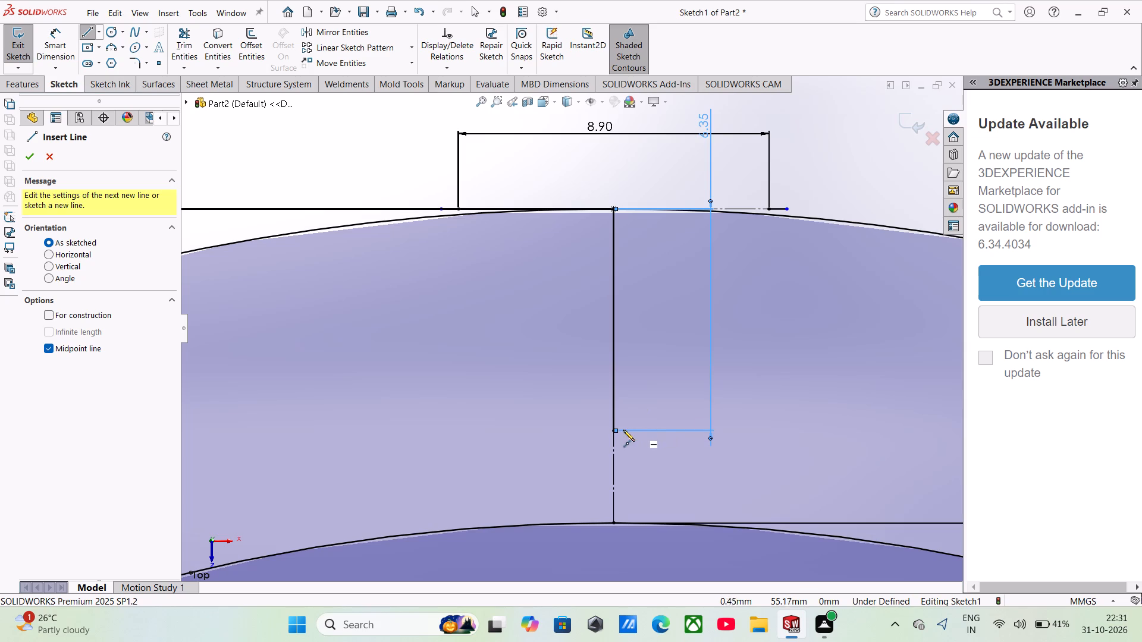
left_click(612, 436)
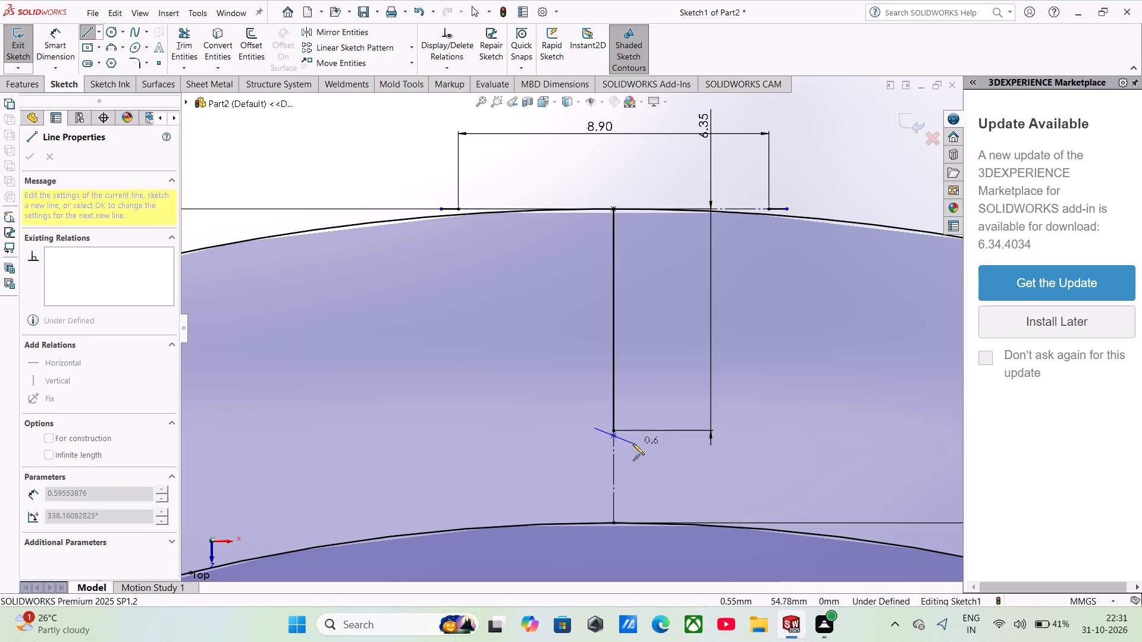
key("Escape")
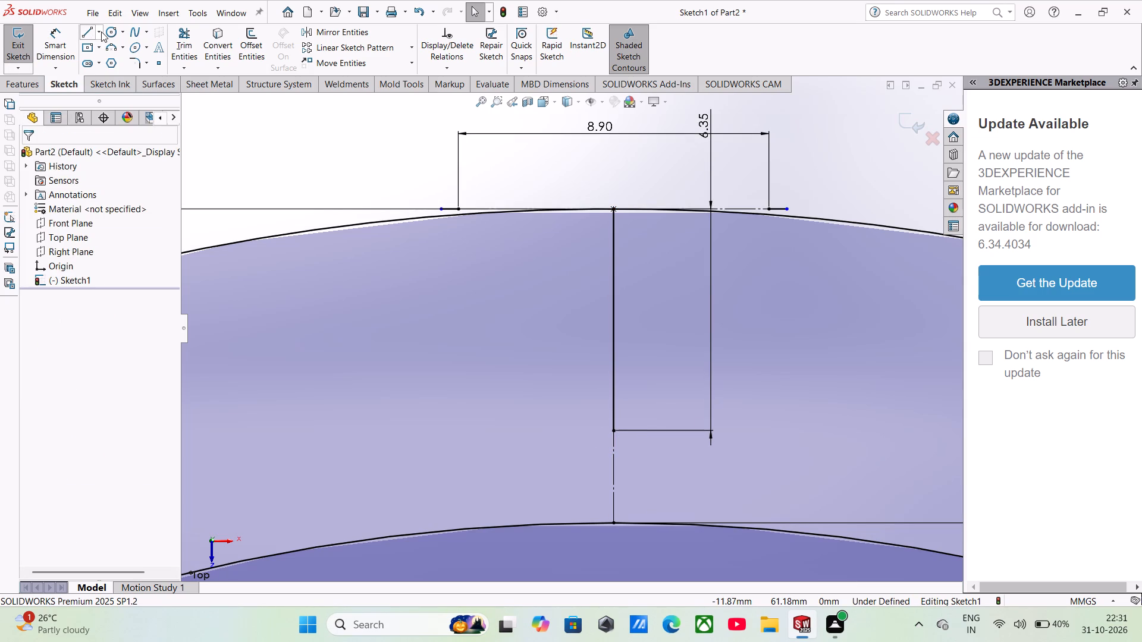
Draw a horizontal midpoint line centred on the lower end of the 6.35 mm line and set its length to 2.25 mm.
left_click(102, 30)
left_click(101, 83)
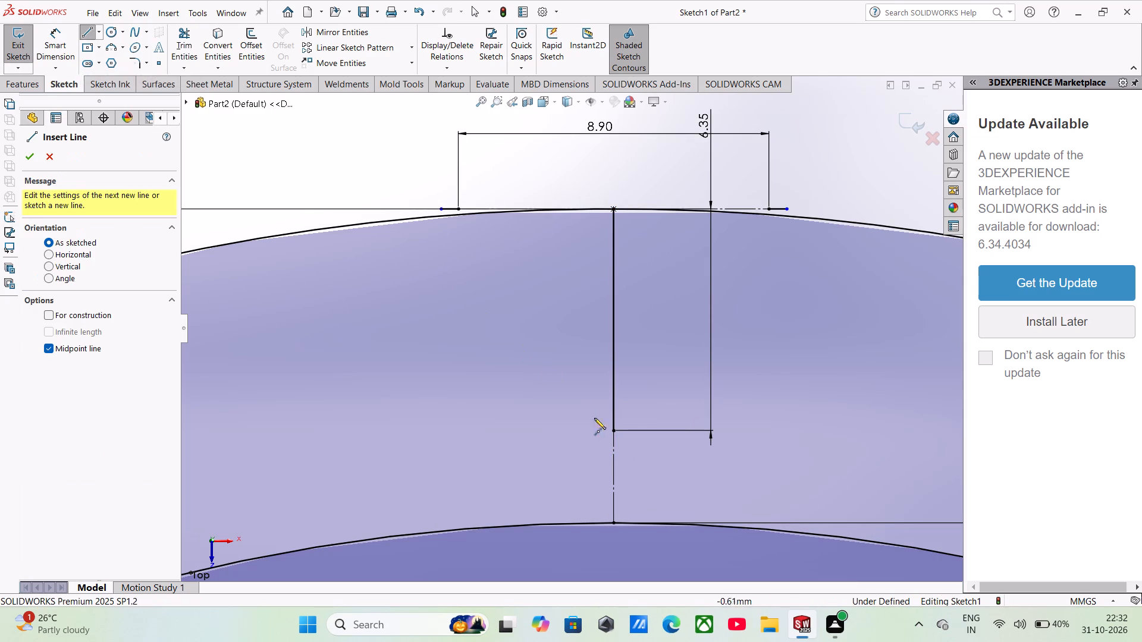
left_click(612, 430)
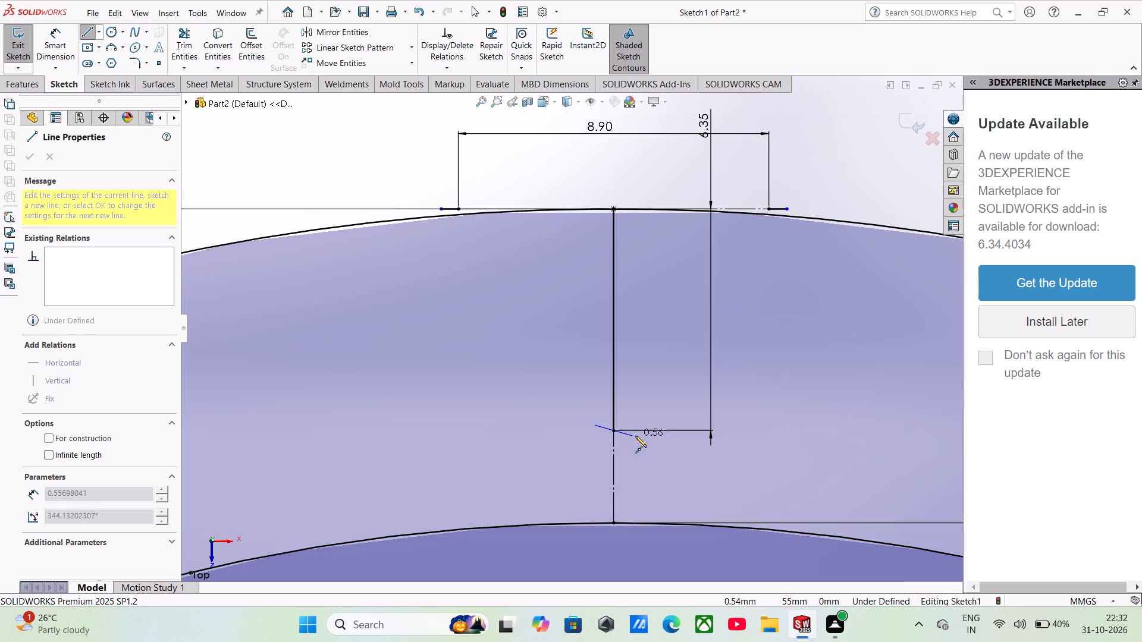
left_click(664, 432)
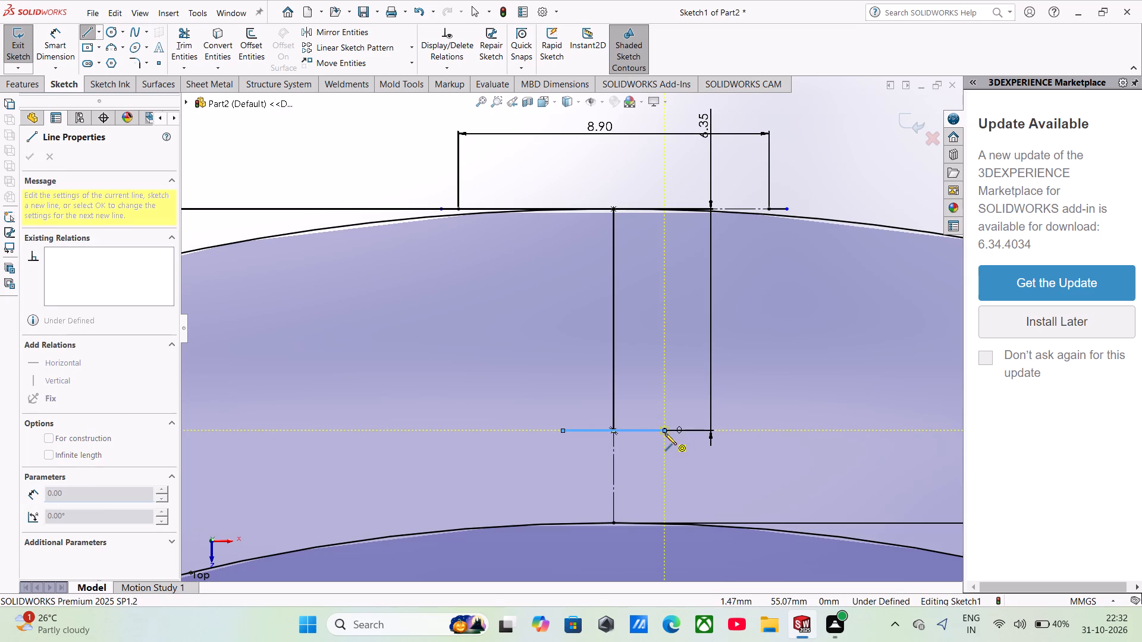
left_click(67, 49)
left_click(563, 432)
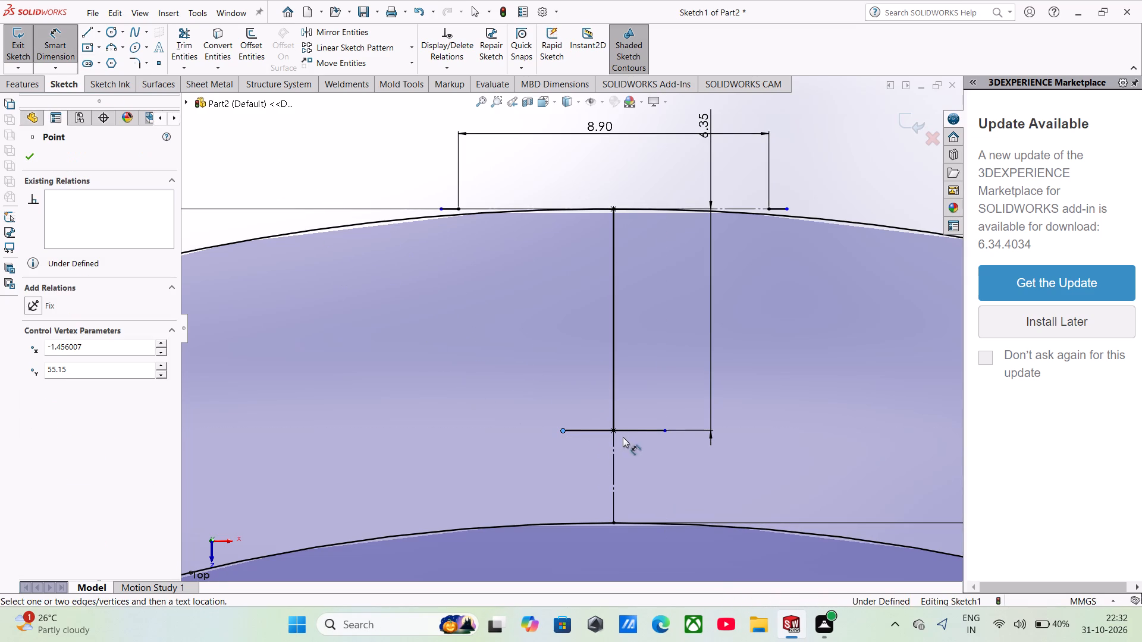
left_click(664, 431)
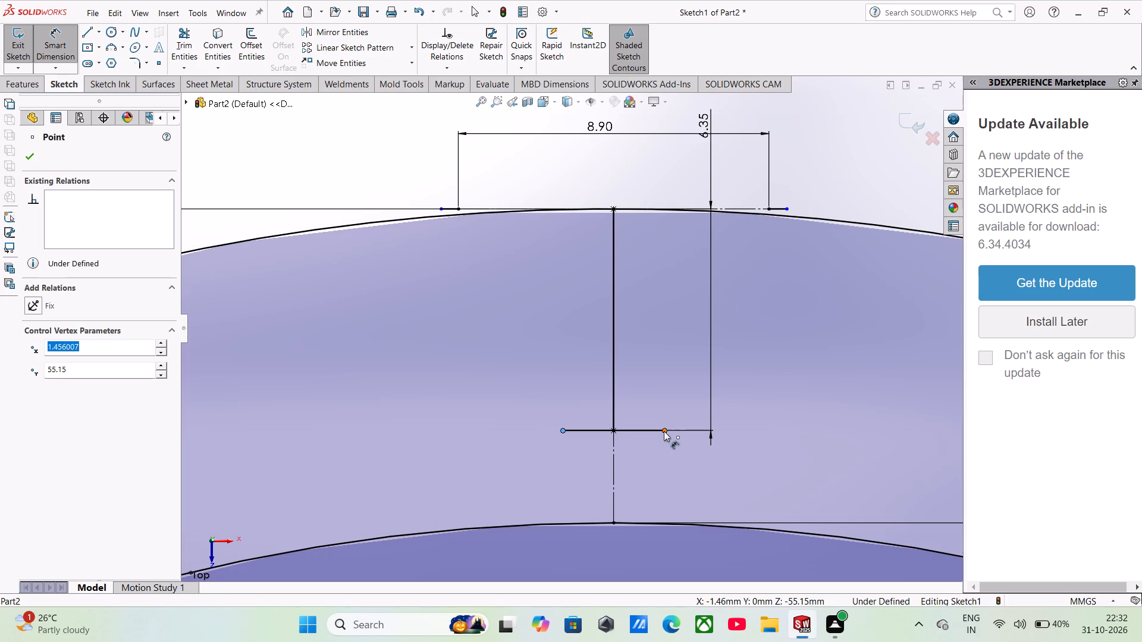
left_click(633, 361)
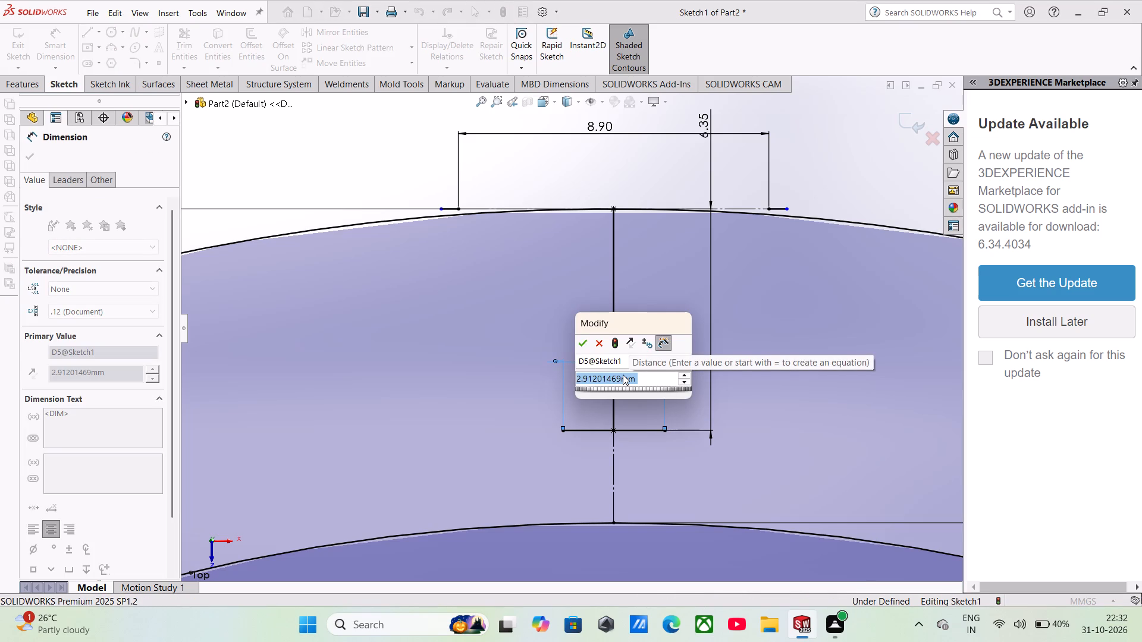
type("2.25")
key("Return")
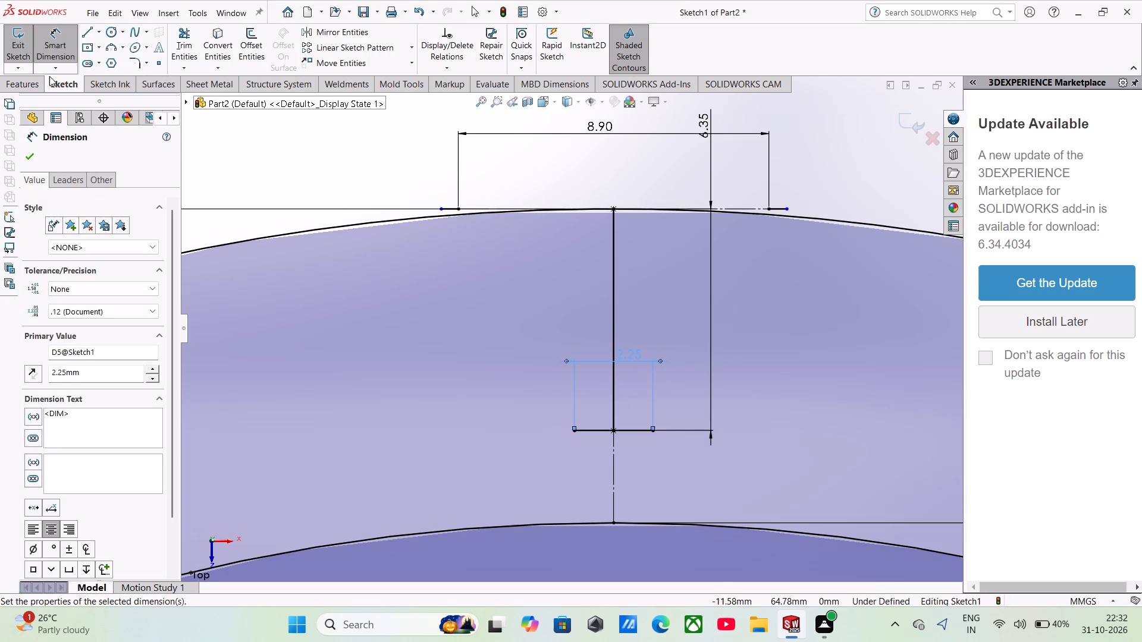
Draw a three-point arc from the 2.25 mm line's right end to the 8.90 mm line's right end and set its radius to 32 mm.
left_click(106, 49)
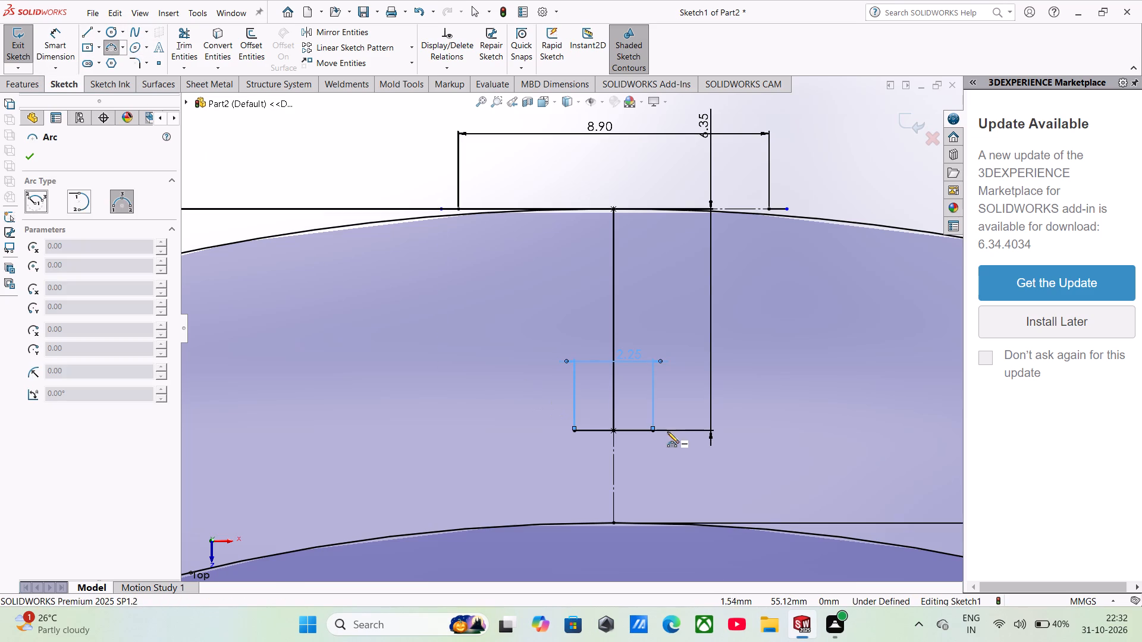
left_click(651, 434)
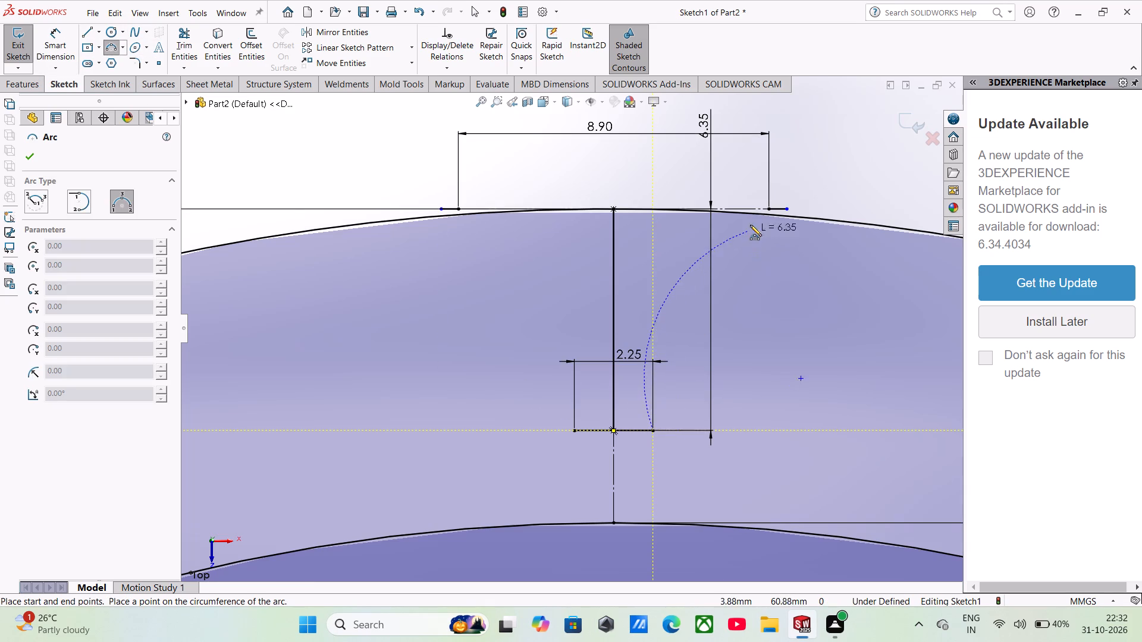
left_click(767, 208)
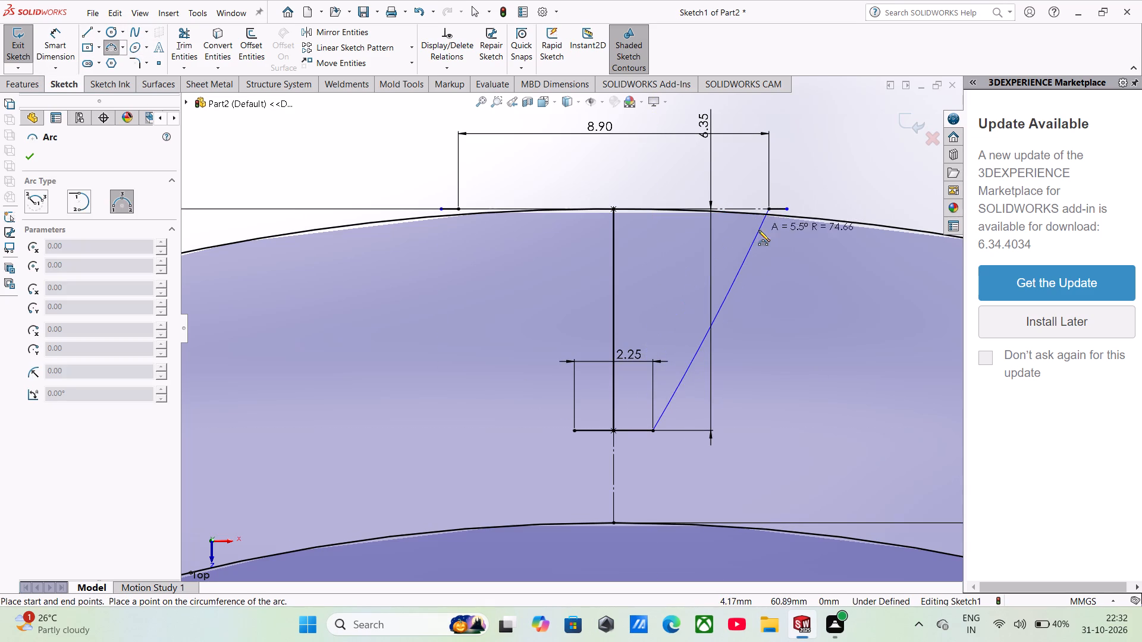
left_click(743, 238)
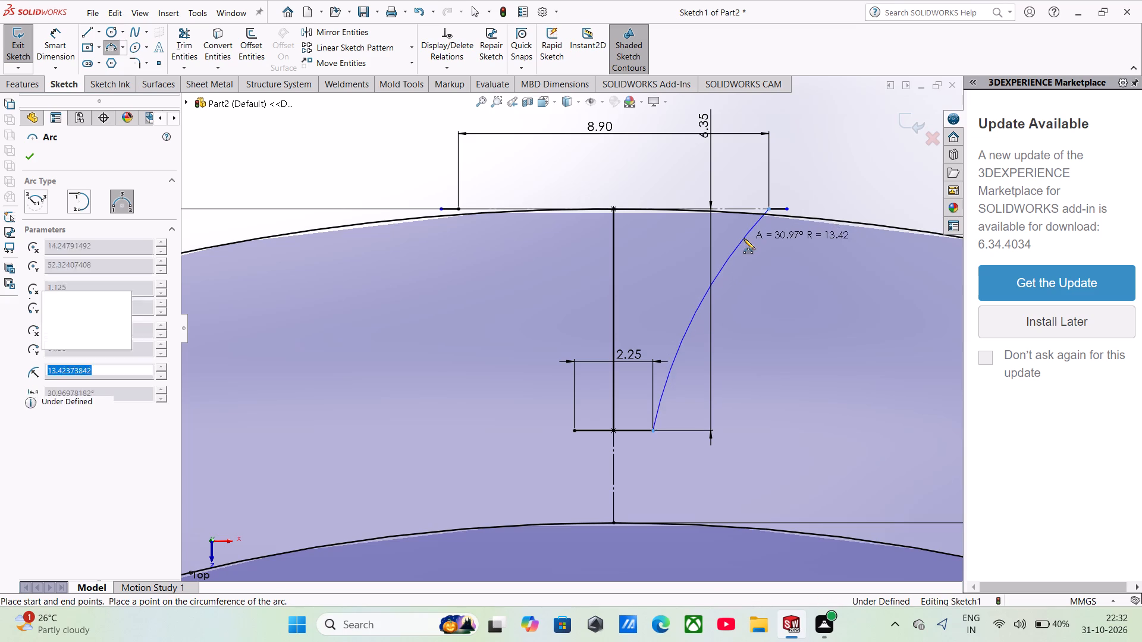
left_click(52, 29)
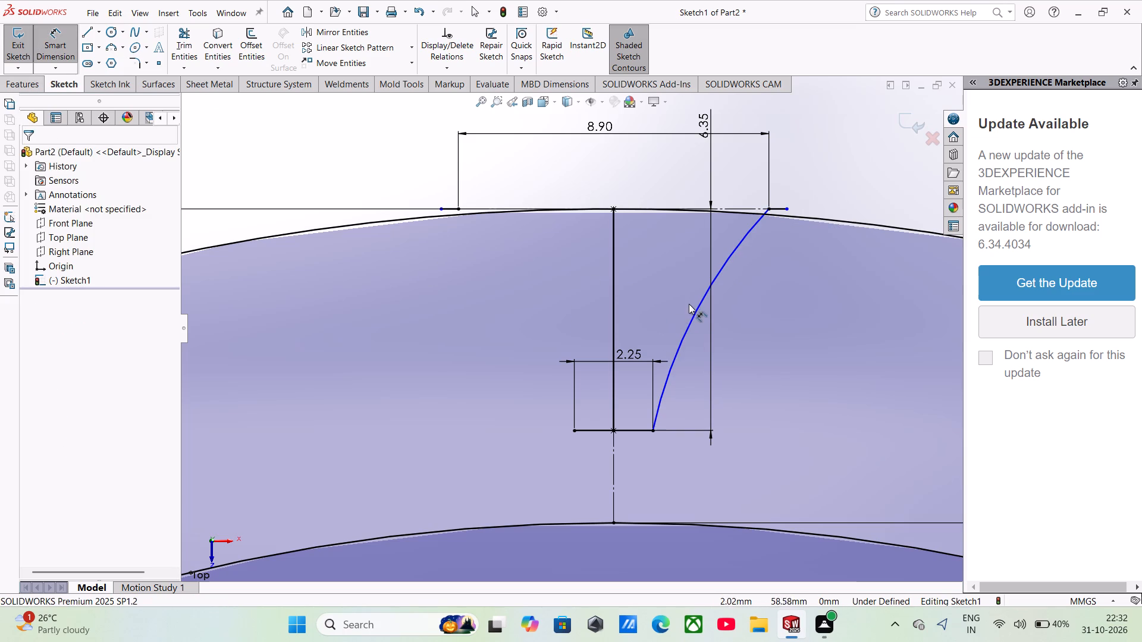
left_click(694, 311)
left_click(680, 307)
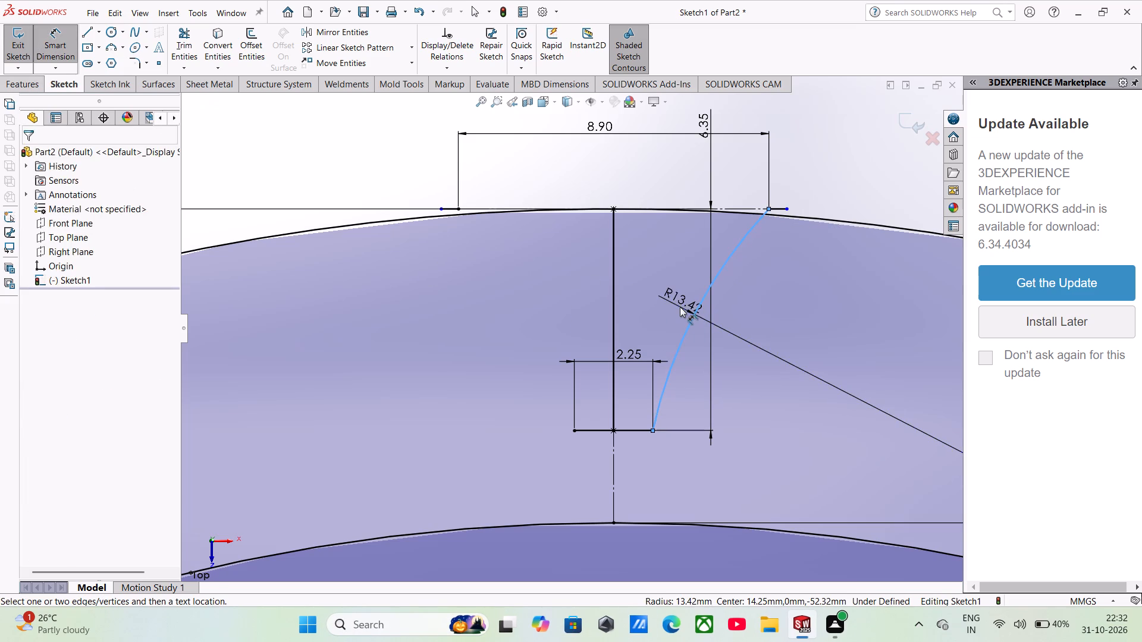
key("3")
key("2")
key("Return")
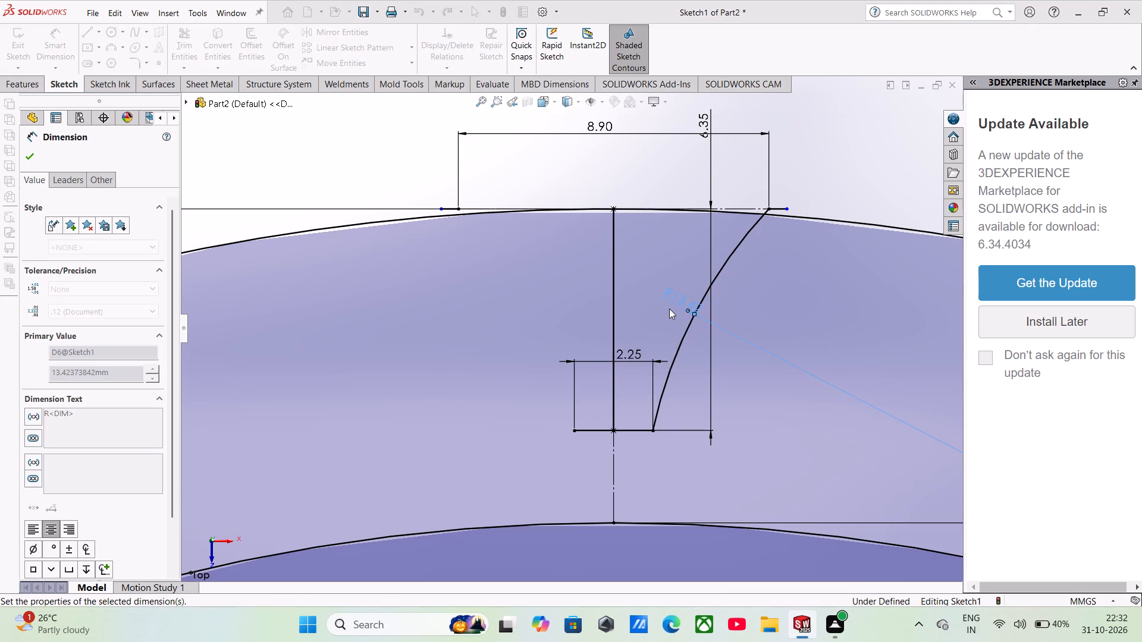
Draw a vertical line about 0.74 mm long downward from the midpoint of the short horizontal line beyond the 8.90 mm line's right end.
scroll(740, 343, "up", 3)
scroll(610, 309, "down", 4)
scroll(717, 229, "down", 5)
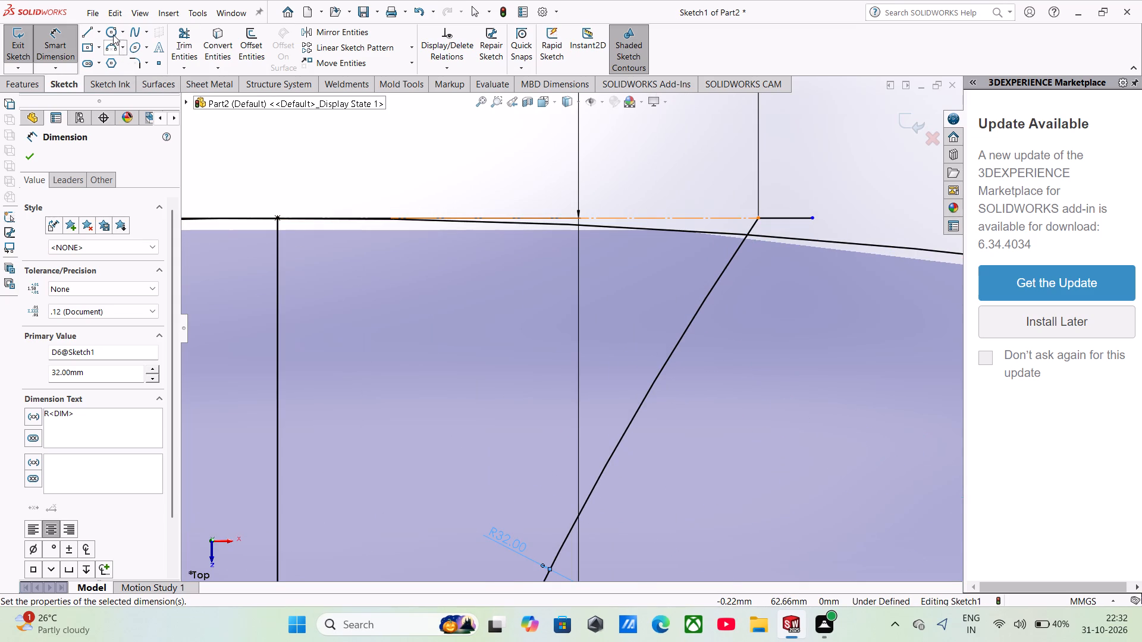
left_click(96, 33)
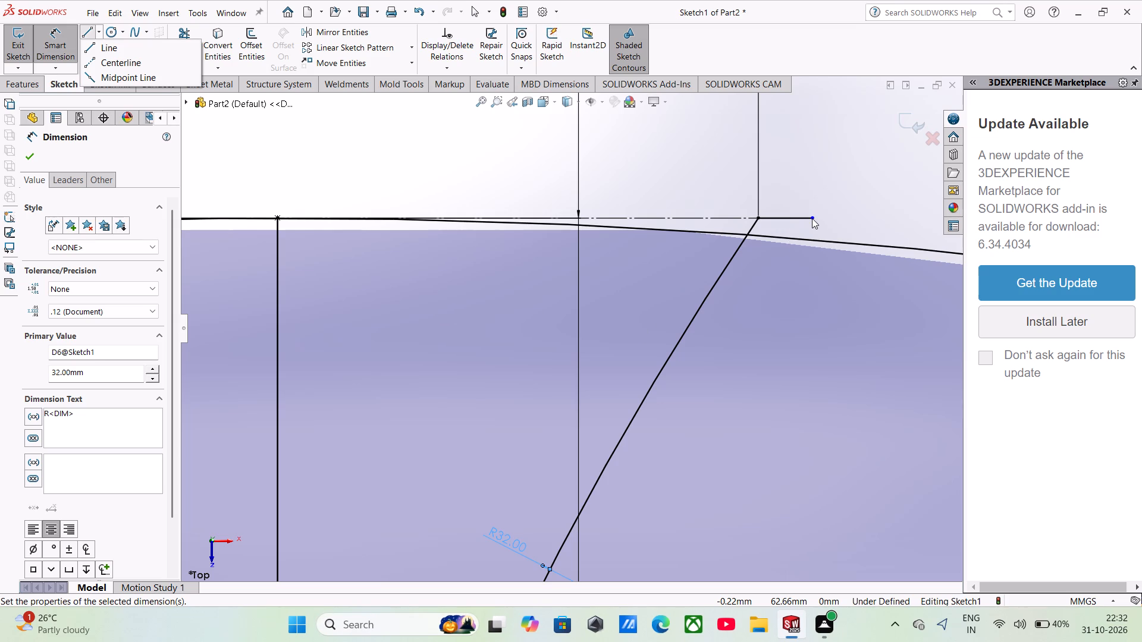
scroll(798, 266, "up", 2)
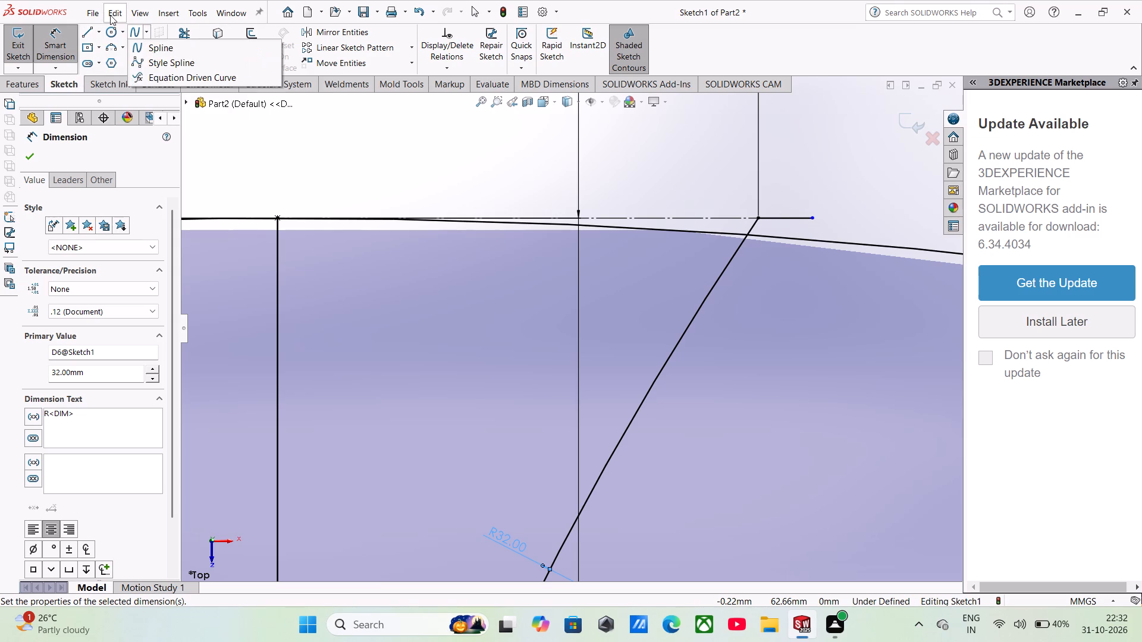
left_click(90, 34)
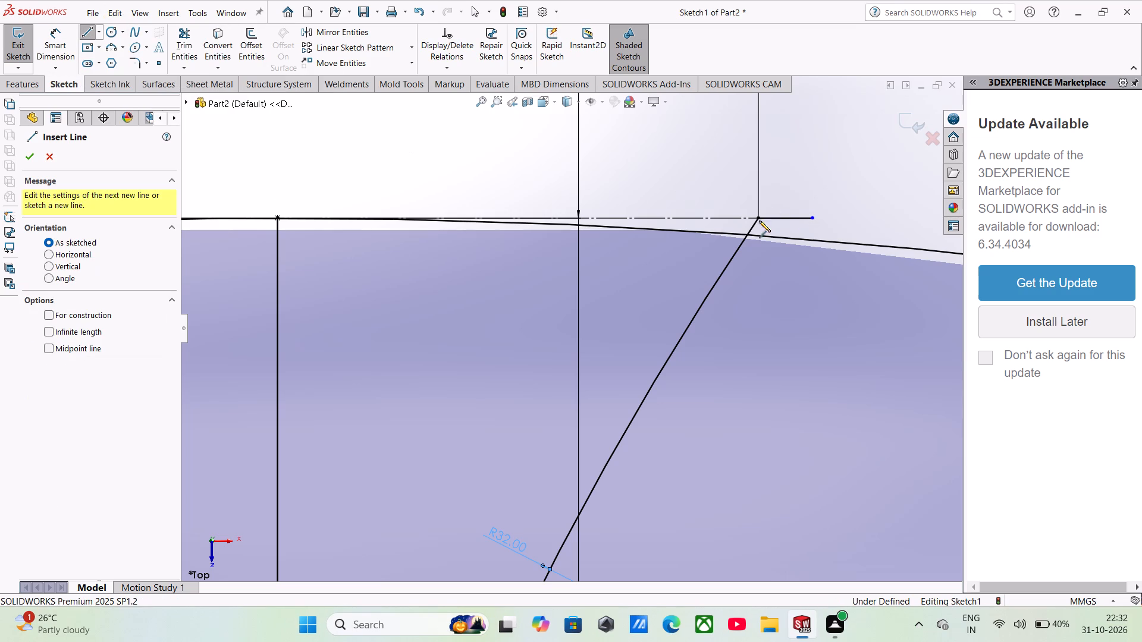
left_click(783, 218)
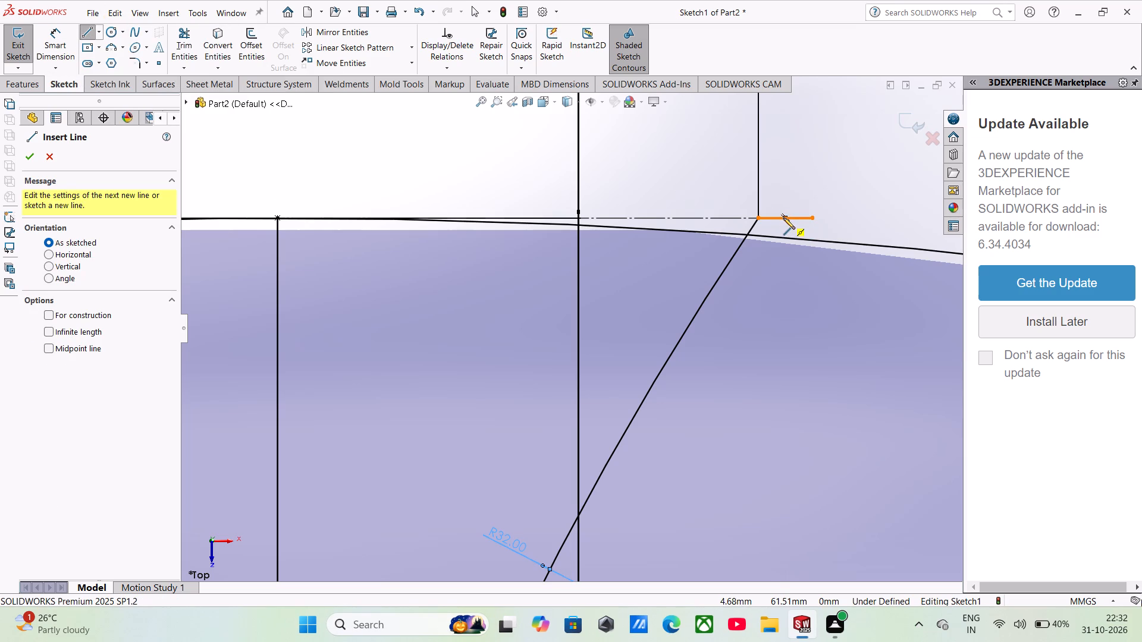
left_click(788, 298)
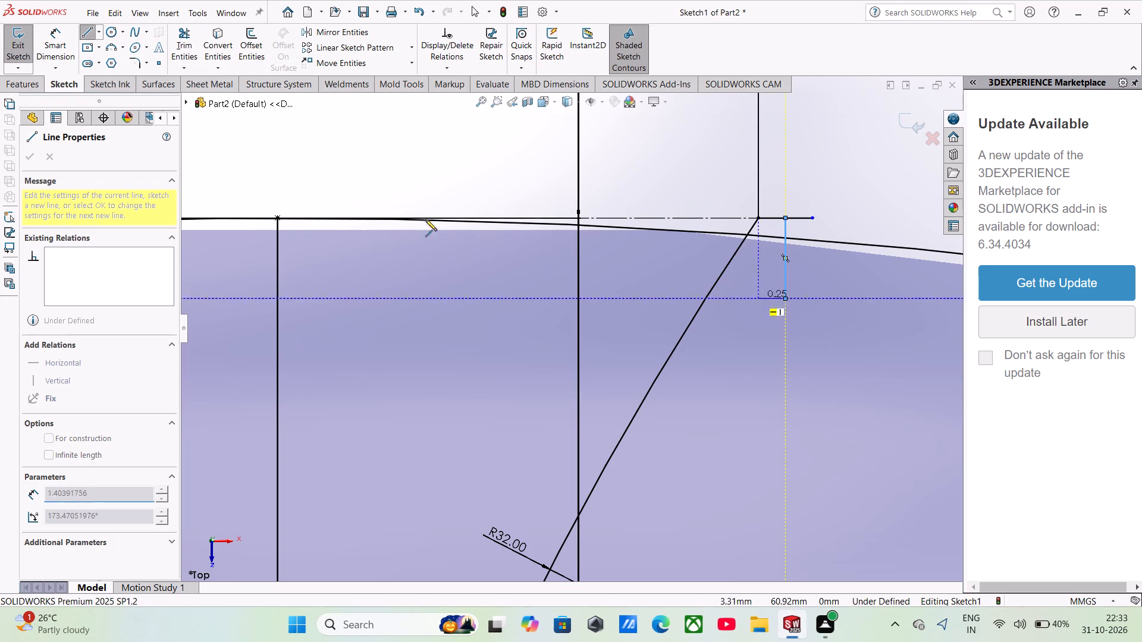
Mirror the R32 arc about the short vertical line, keeping the original arc.
left_click(335, 37)
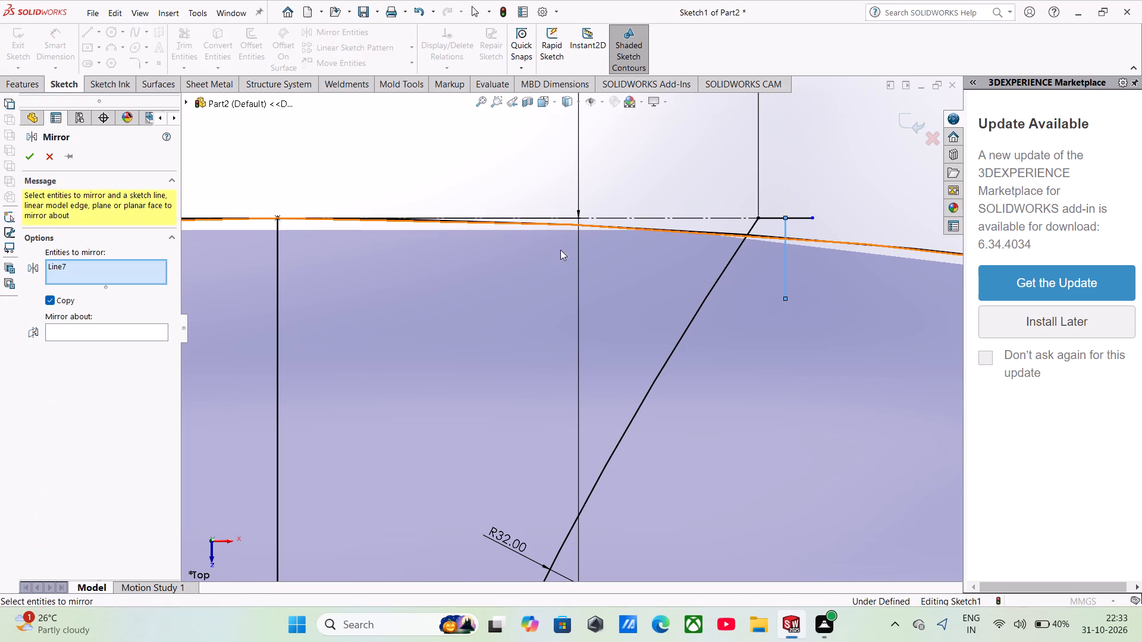
left_click(677, 347)
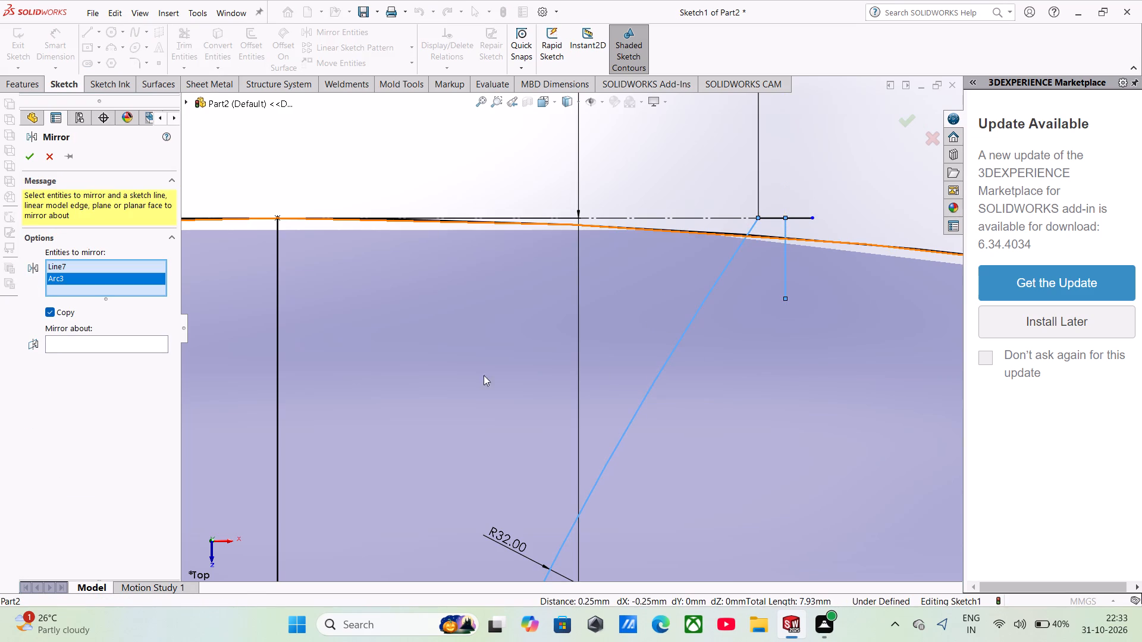
right_click(69, 267)
left_click(93, 285)
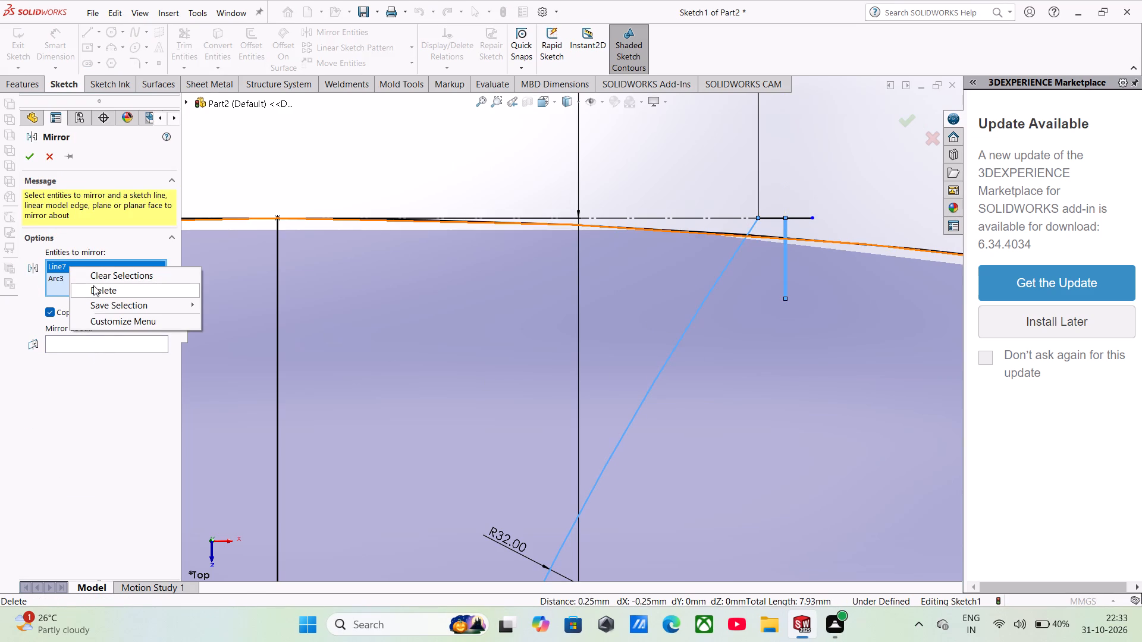
left_click(92, 332)
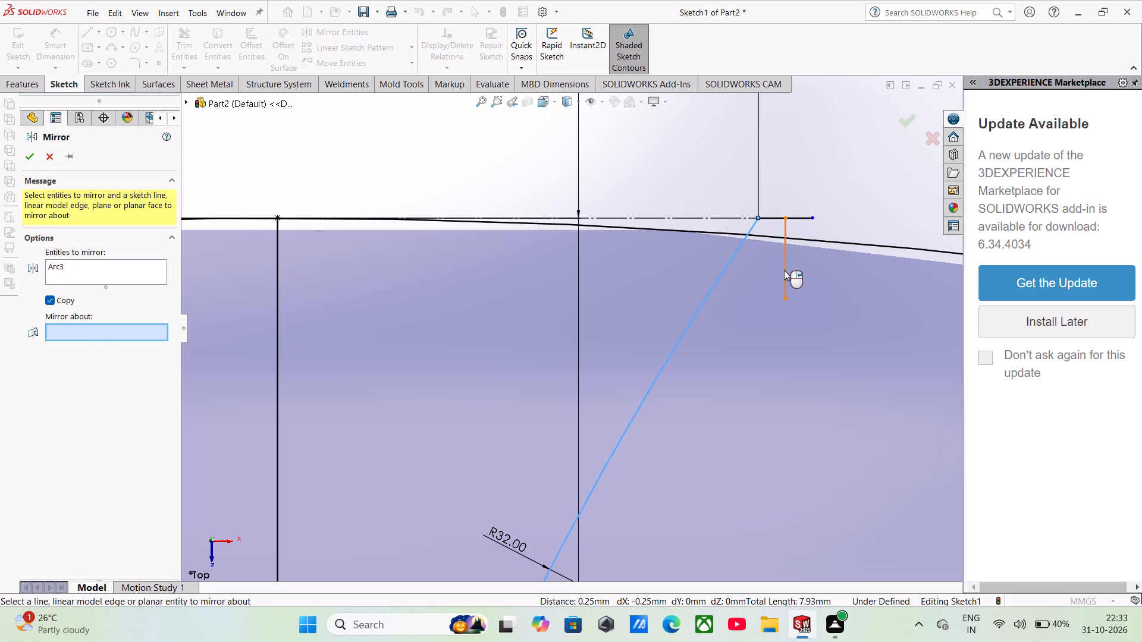
left_click(784, 271)
left_click(26, 156)
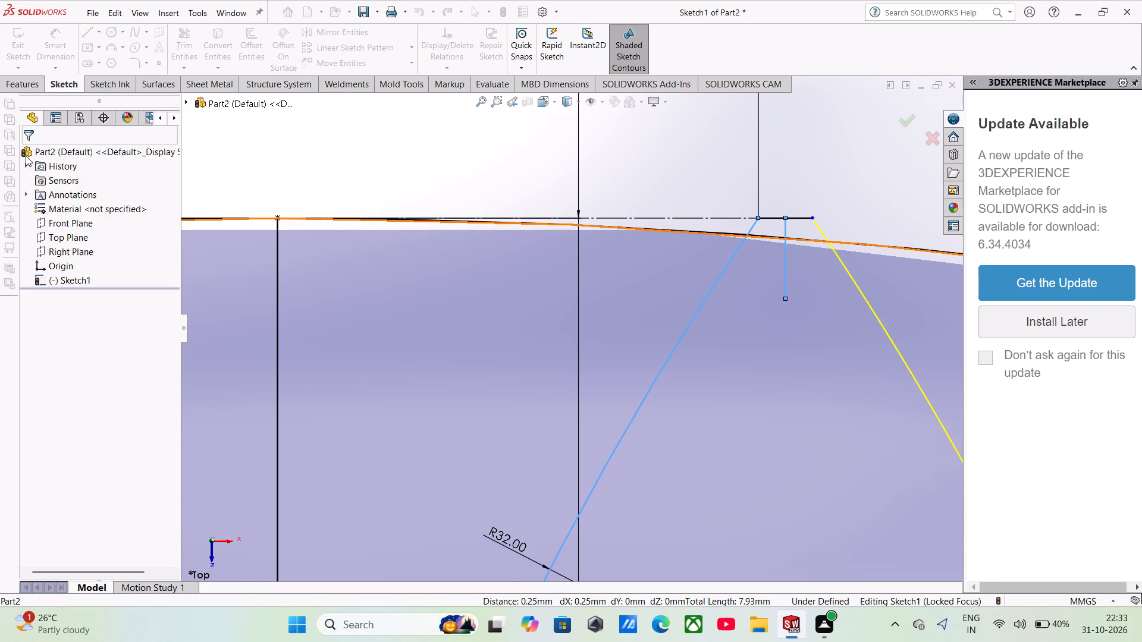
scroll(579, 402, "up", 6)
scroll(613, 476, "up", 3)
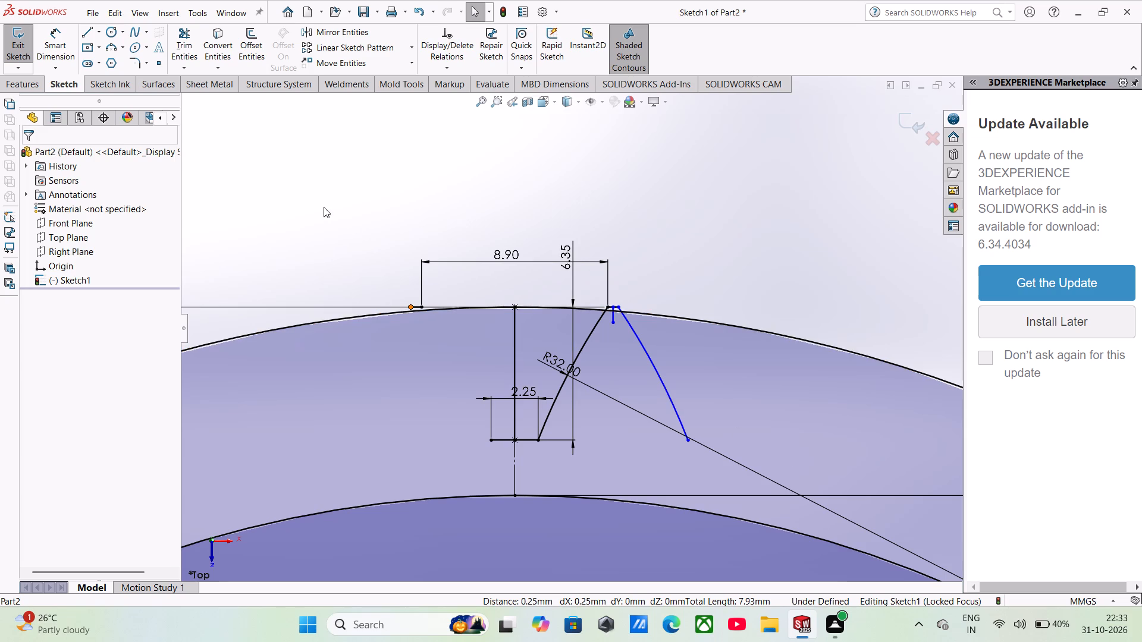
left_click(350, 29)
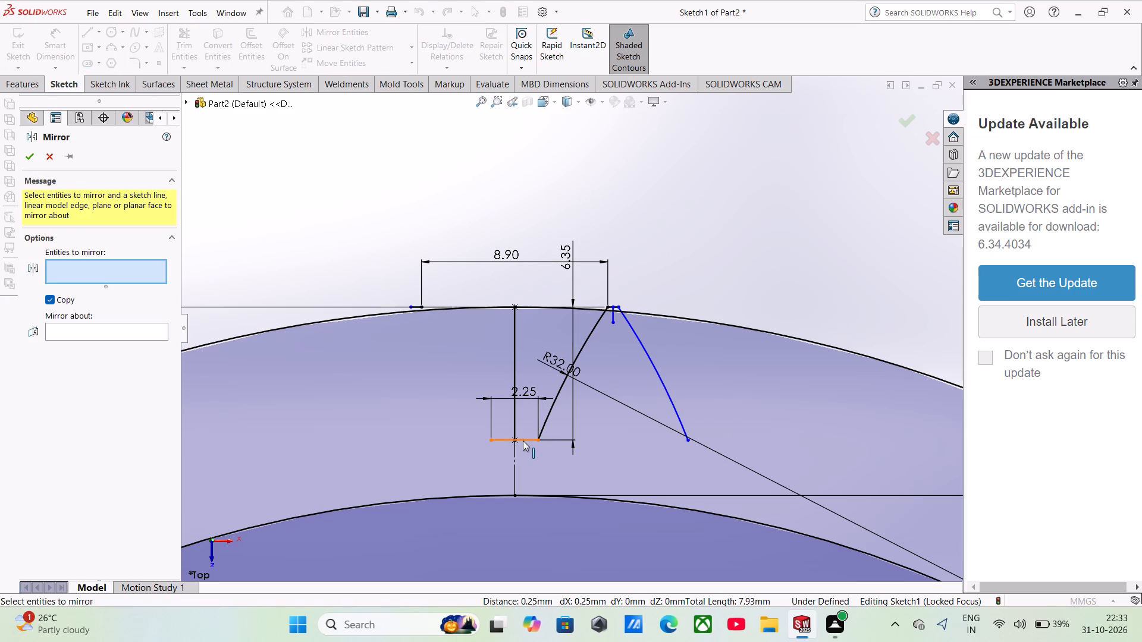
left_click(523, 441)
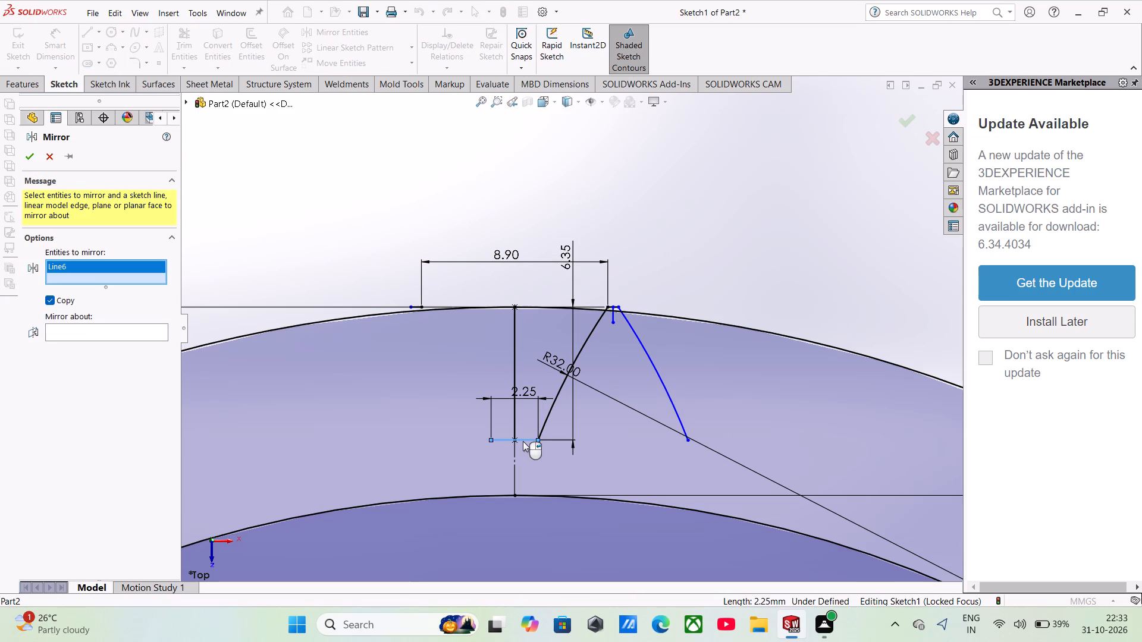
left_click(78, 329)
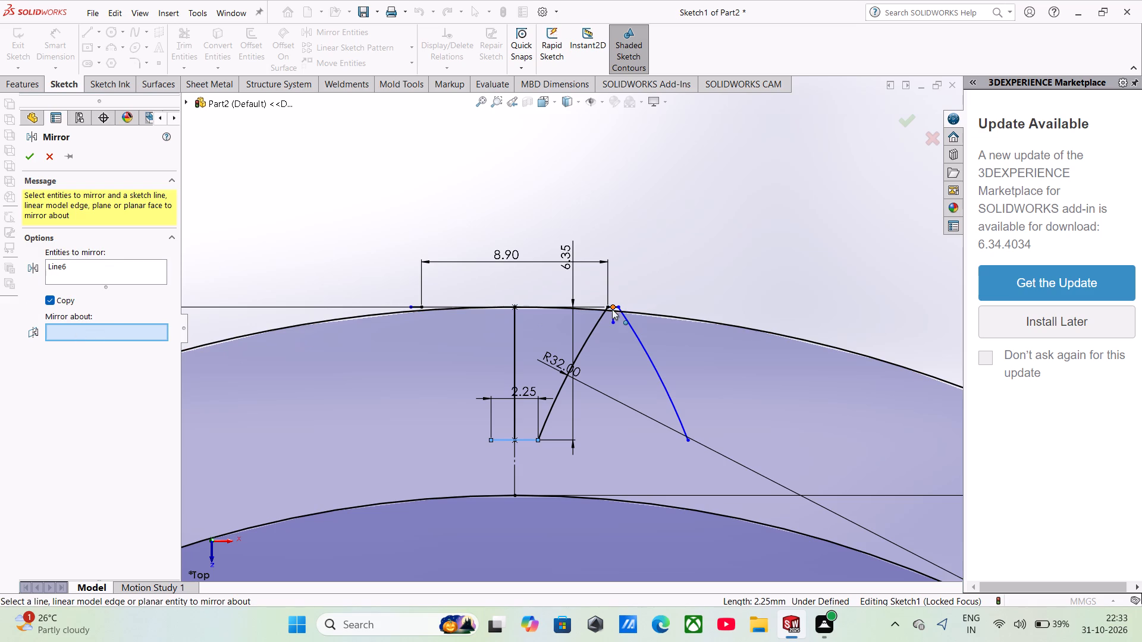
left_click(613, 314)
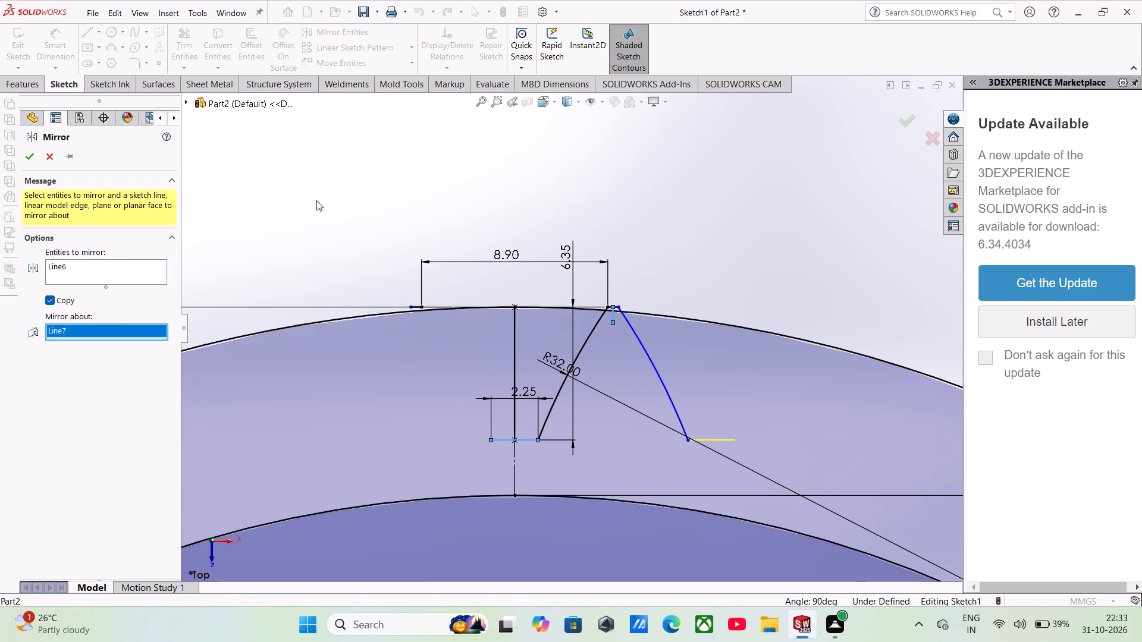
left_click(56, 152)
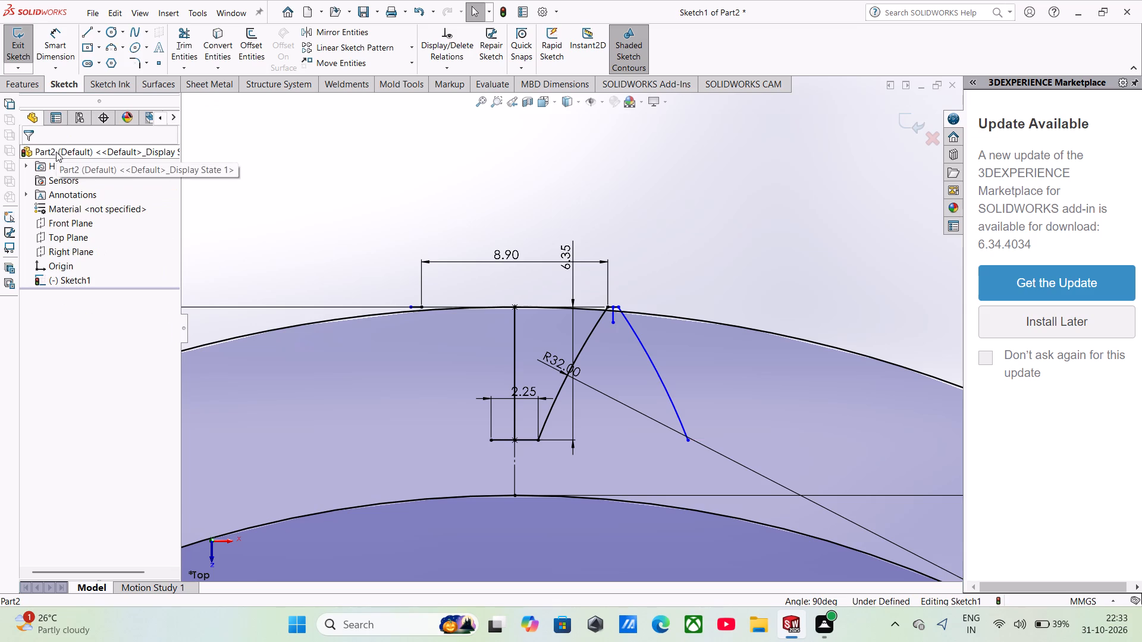
Convert the short vertical mirror line to construction geometry.
scroll(606, 310, "down", 3)
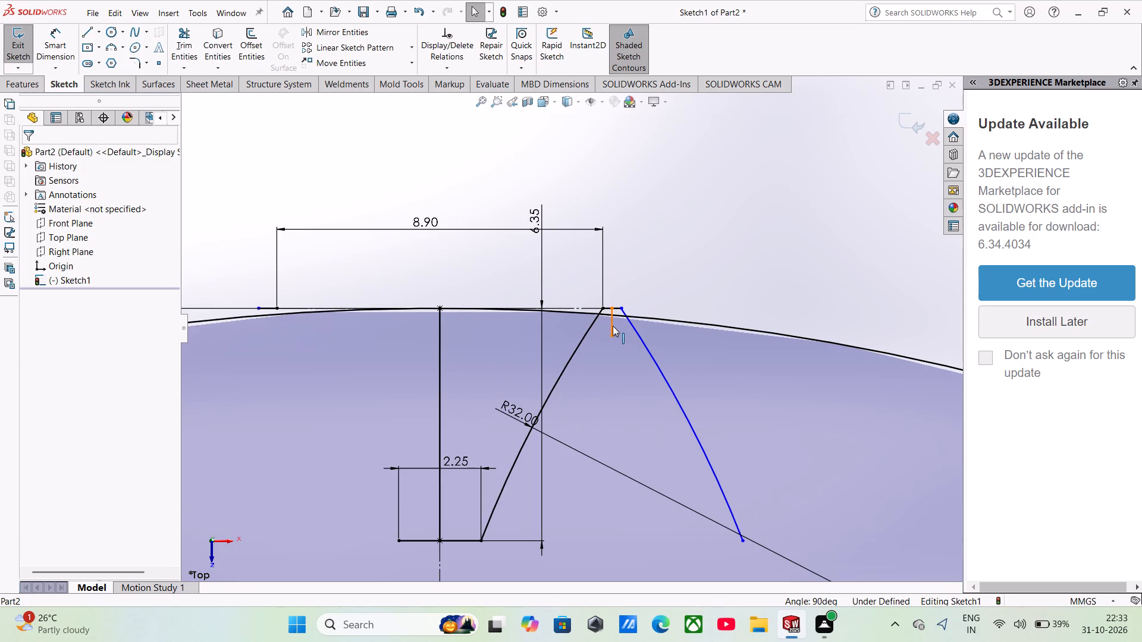
left_click(613, 326)
left_click(670, 288)
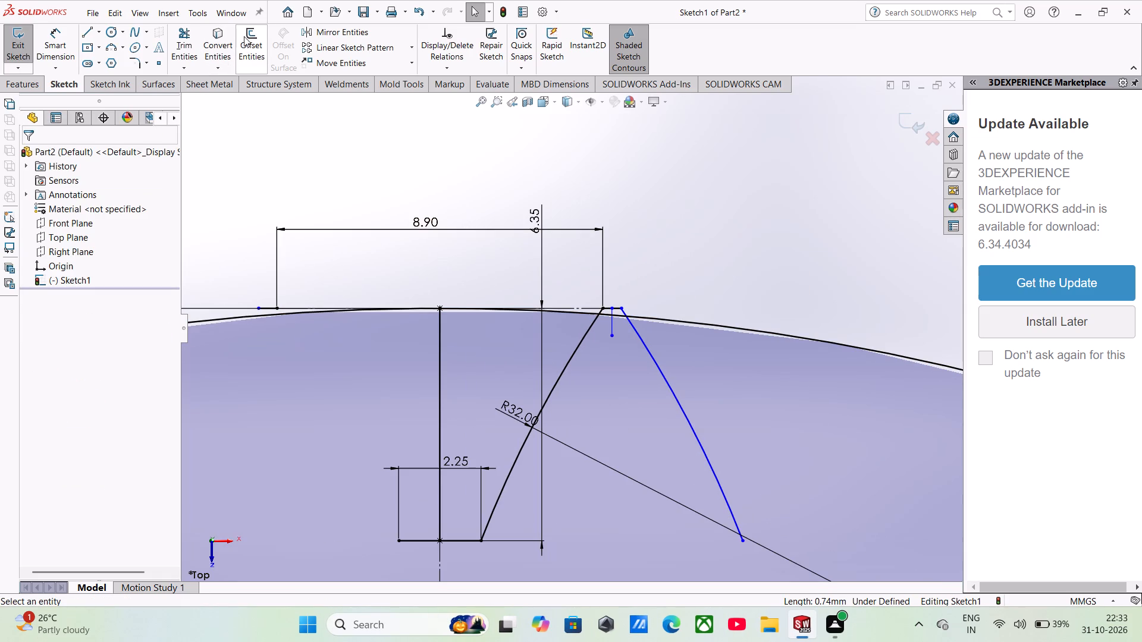
Start a circular sketch pattern centred on the common centre point of the 105 mm and 123 mm circles.
left_click(412, 48)
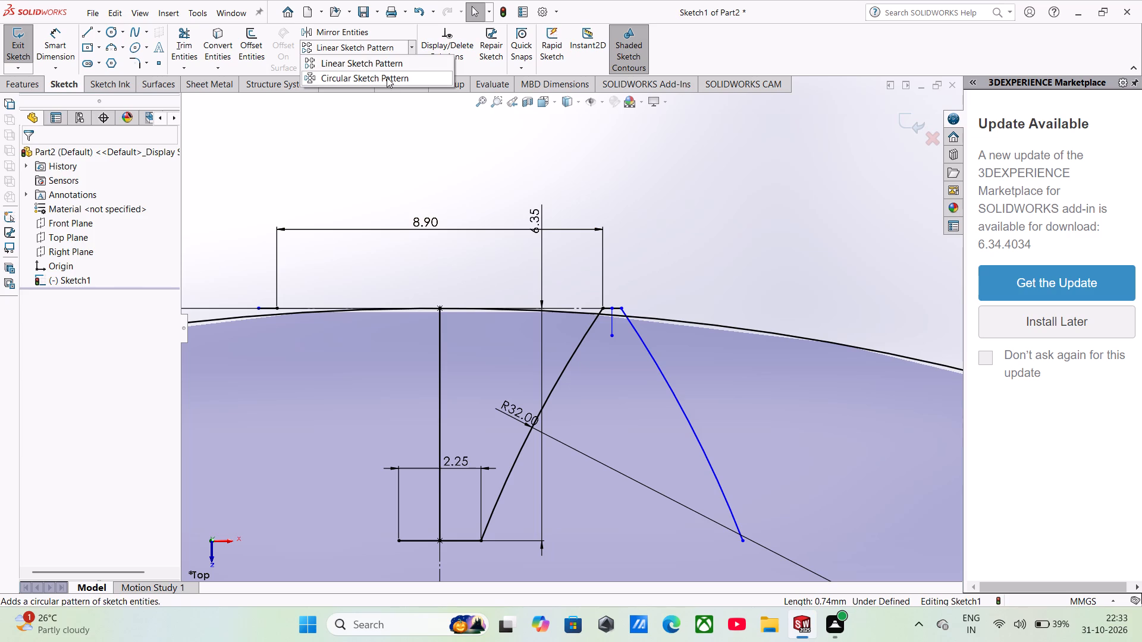
double_click(387, 77)
scroll(421, 445, "up", 4)
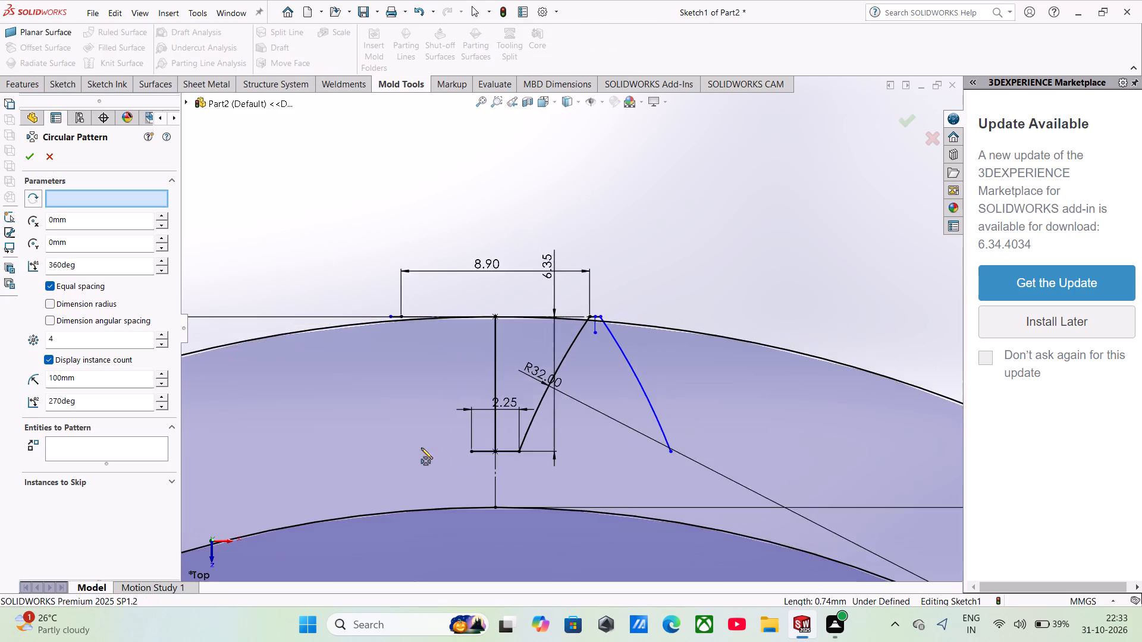
scroll(421, 448, "up", 1)
scroll(491, 490, "up", 7)
scroll(583, 525, "up", 3)
scroll(581, 524, "down", 3)
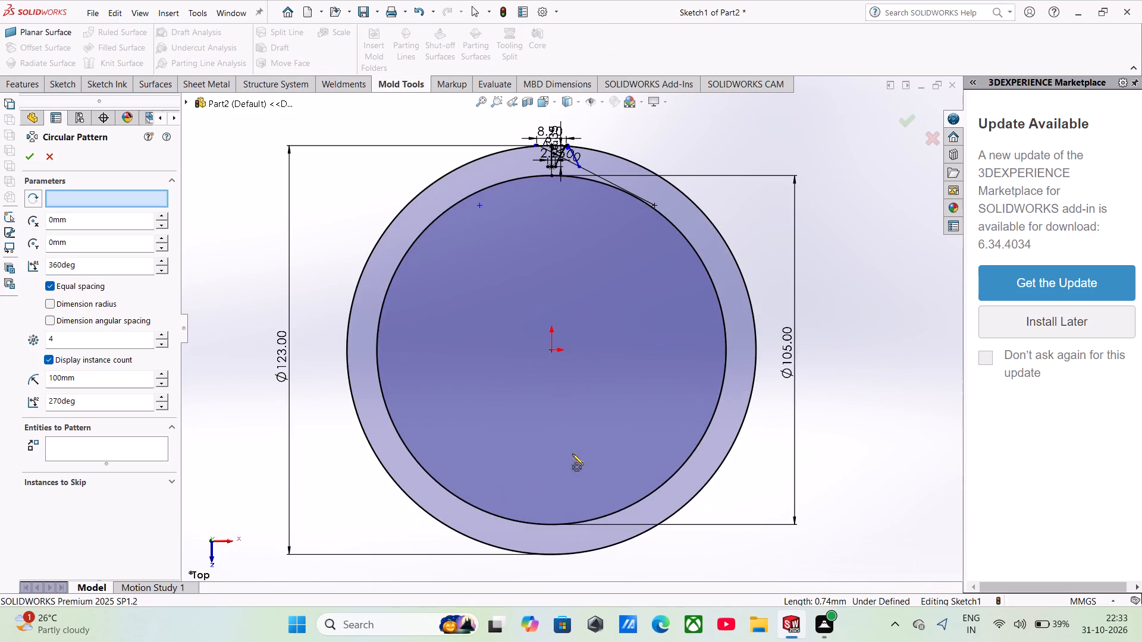
scroll(557, 348, "down", 3)
left_click(547, 350)
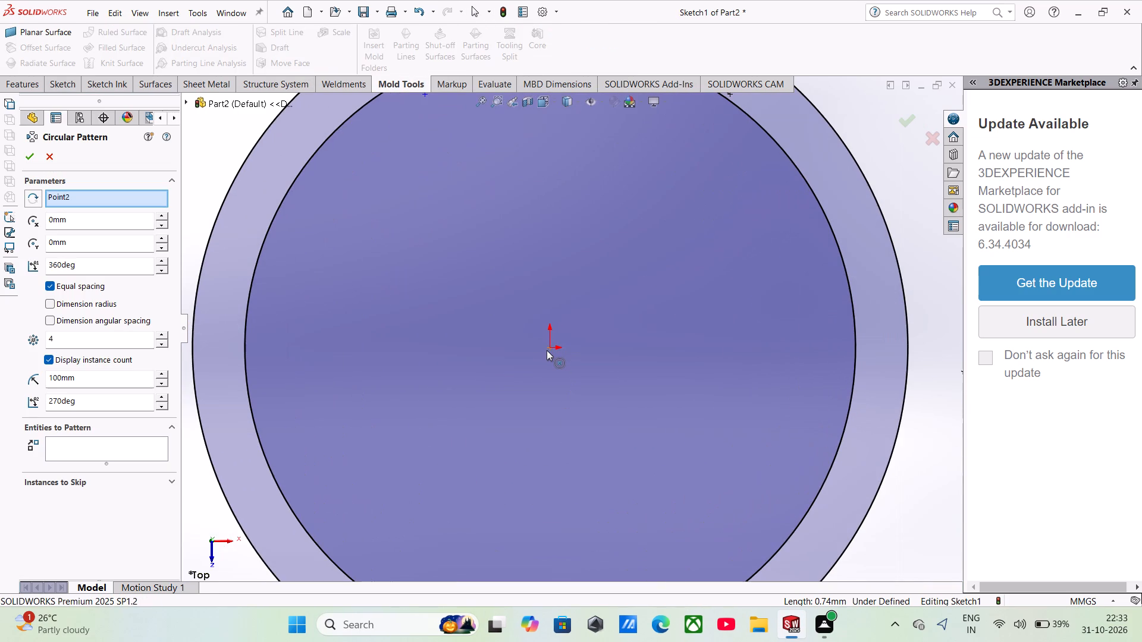
Choose the two R32 arcs, the short top line between them and the 2.25 mm line as the entities to pattern.
left_click(80, 441)
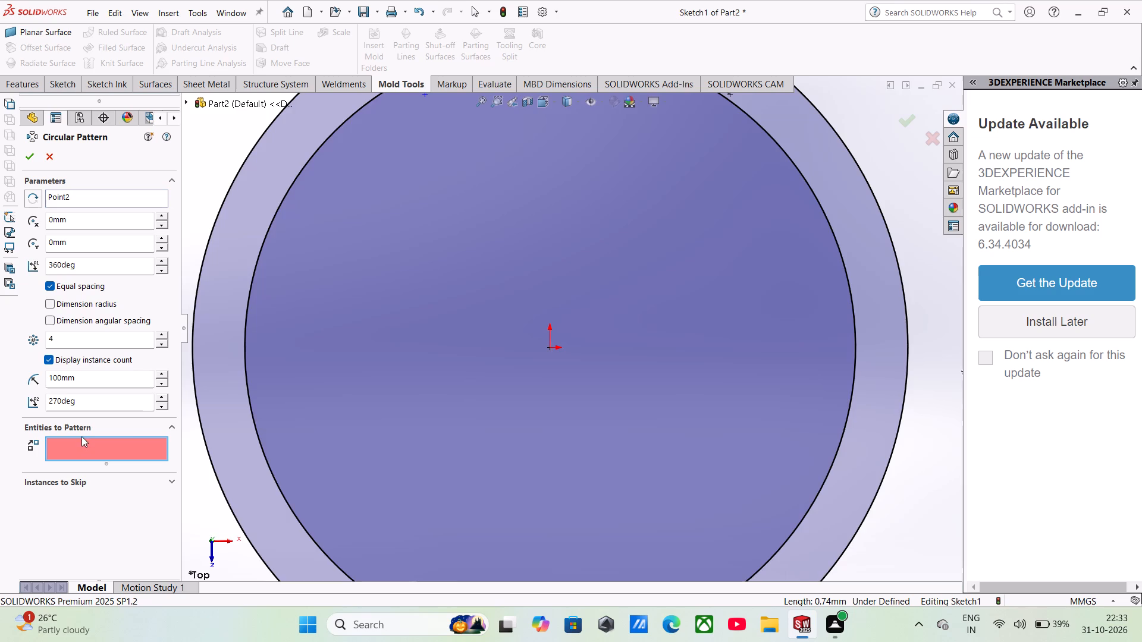
scroll(710, 368, "up", 7)
scroll(607, 264, "down", 4)
scroll(485, 195, "down", 4)
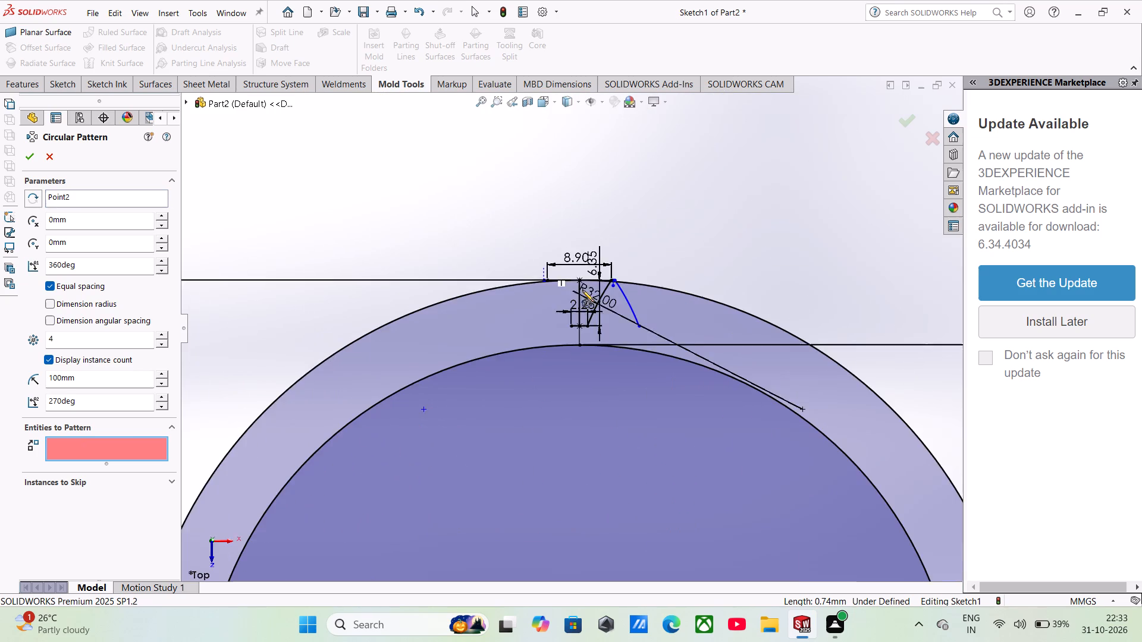
scroll(604, 303, "down", 8)
left_click(616, 244)
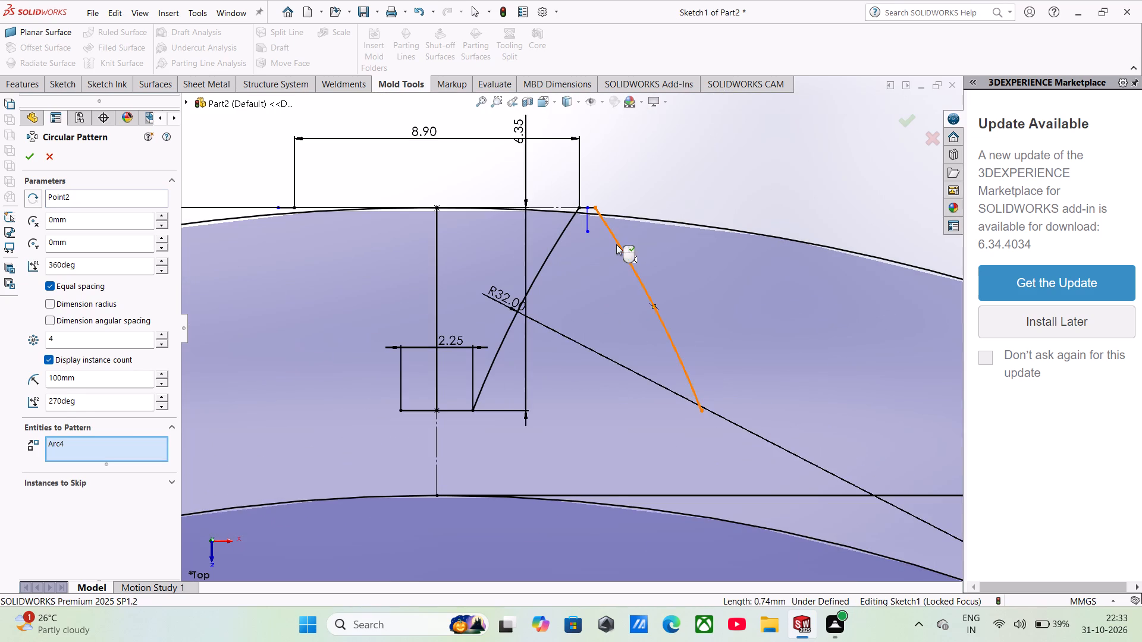
scroll(588, 213, "down", 7)
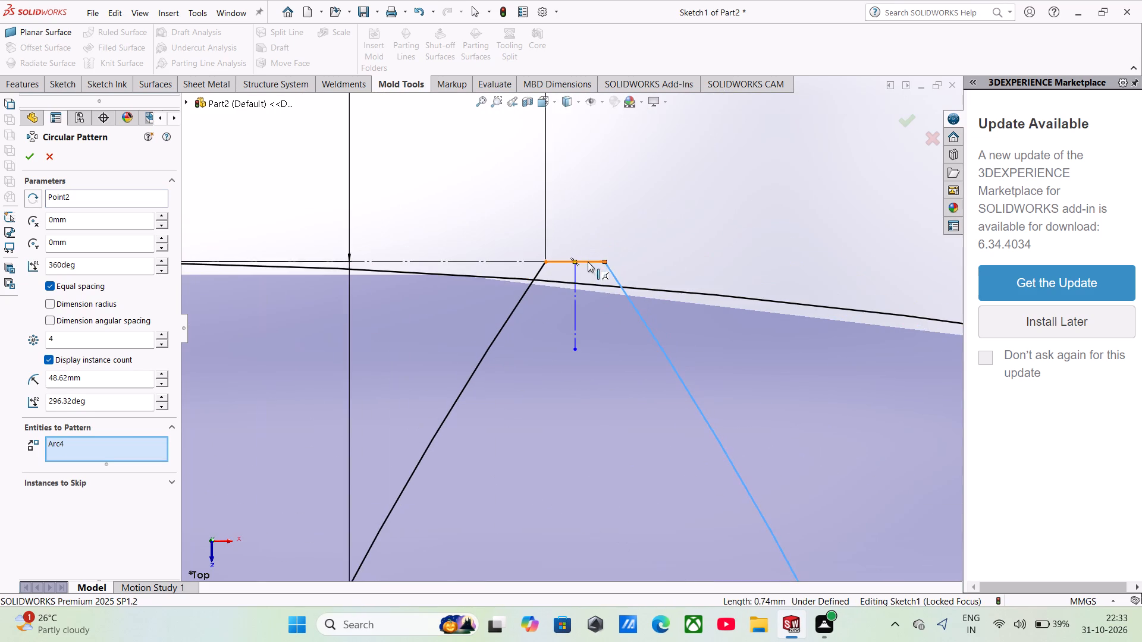
left_click(588, 262)
left_click(523, 295)
scroll(523, 317, "up", 6)
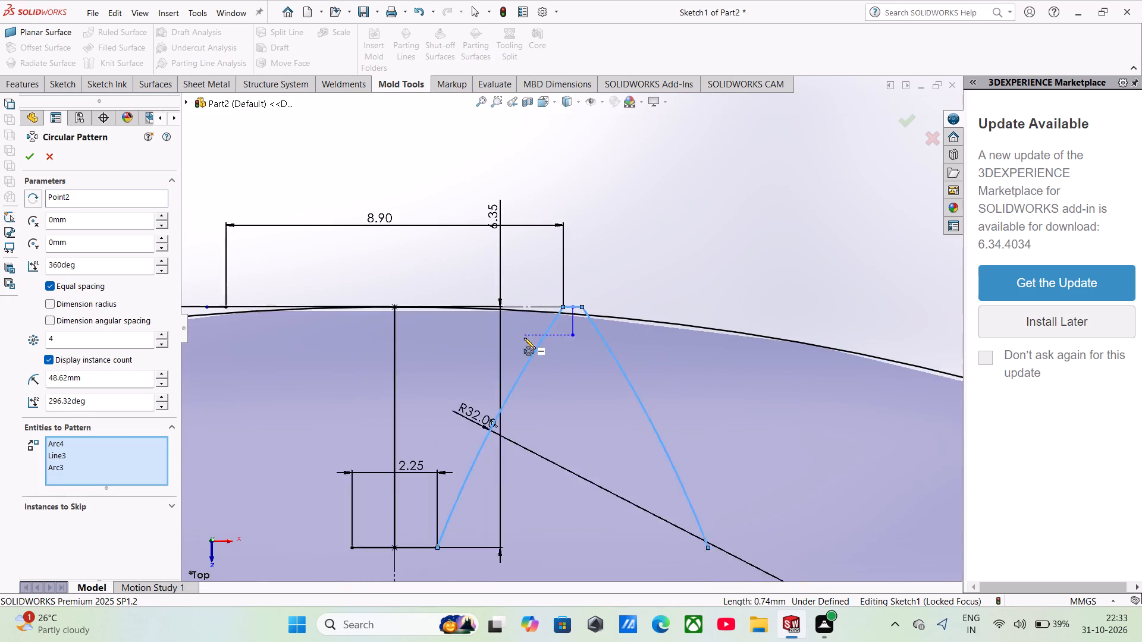
scroll(524, 338, "up", 1)
scroll(476, 424, "down", 4)
left_click(466, 483)
Set the circular pattern to 36 equally spaced instances over 360 degrees and create it.
scroll(468, 485, "up", 3)
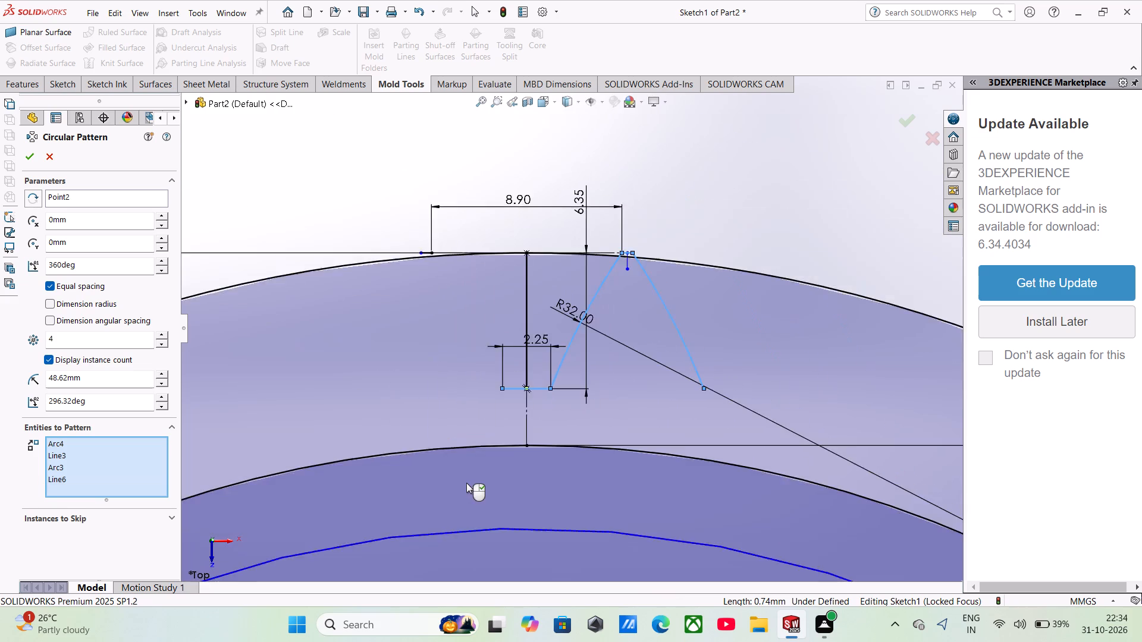
scroll(466, 483, "up", 4)
scroll(258, 448, "up", 4)
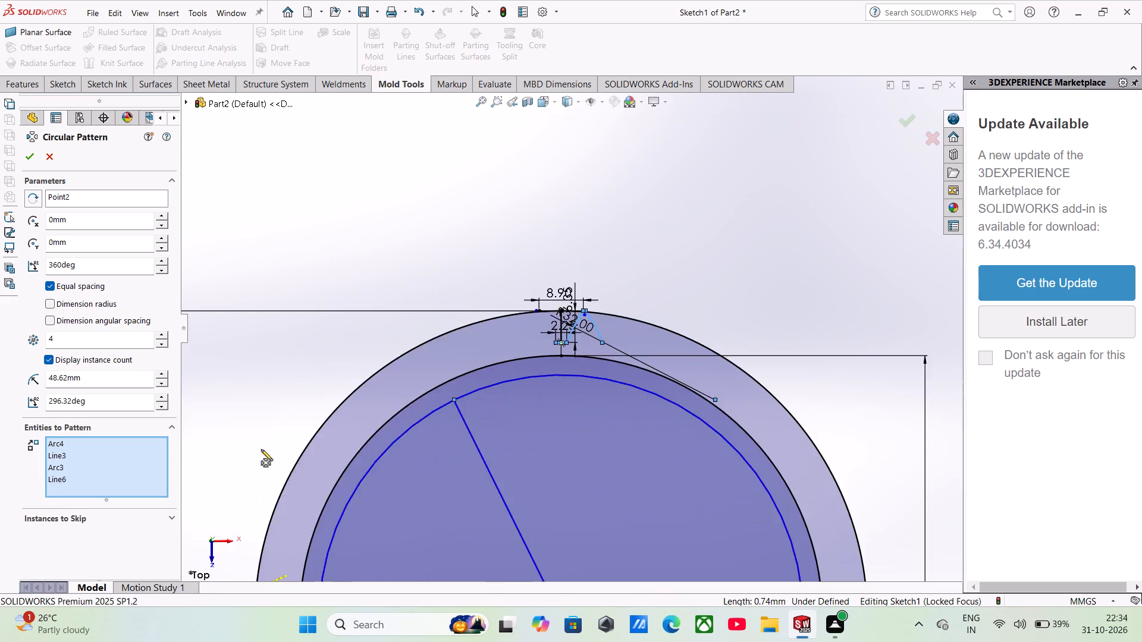
scroll(261, 449, "up", 5)
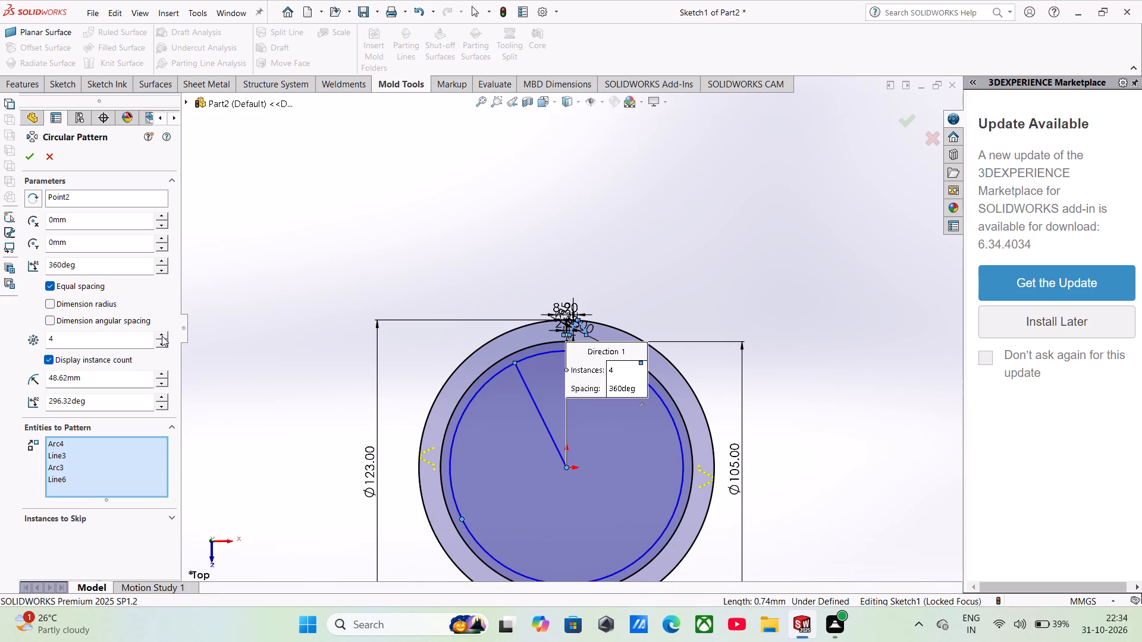
triple_click(162, 336)
triple_click(162, 336)
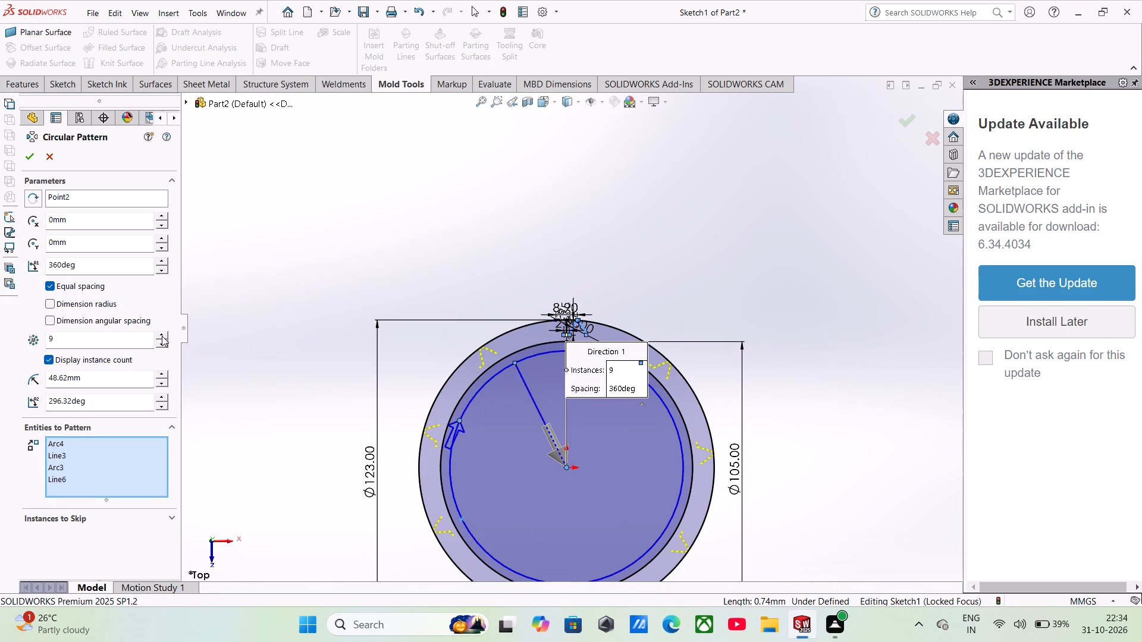
triple_click(162, 336)
triple_click(159, 334)
double_click(158, 334)
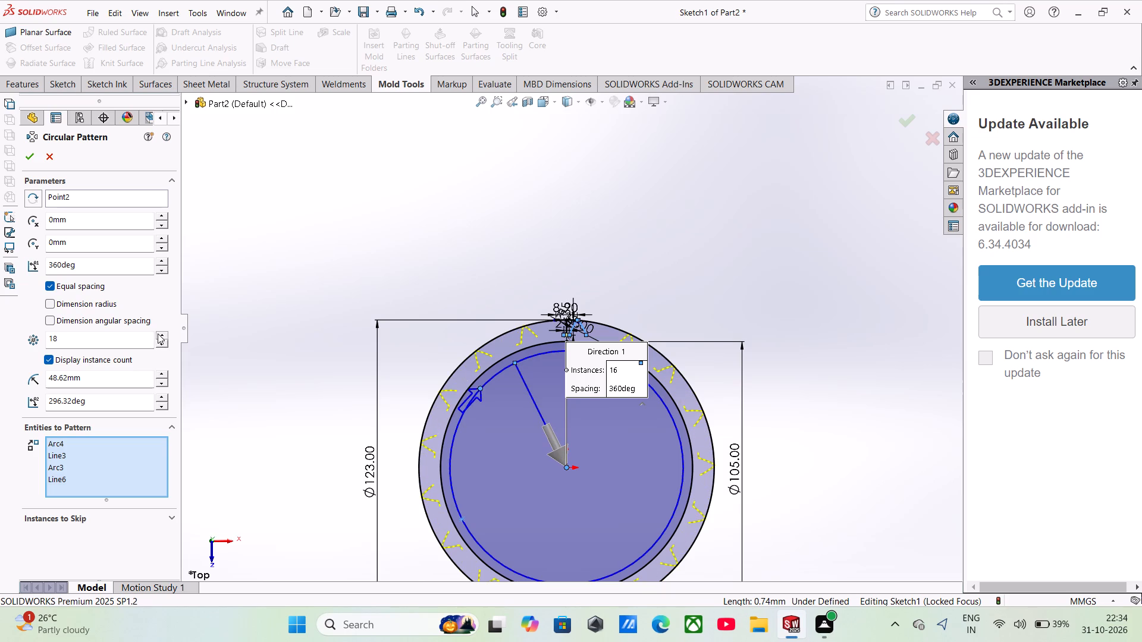
triple_click(158, 333)
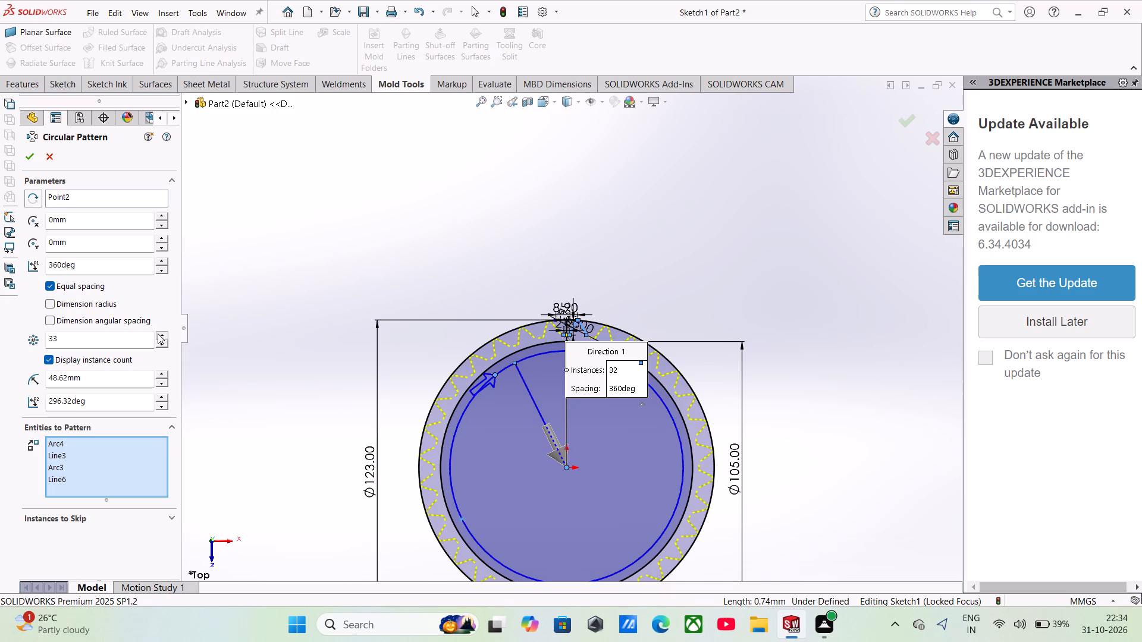
left_click(159, 345)
left_click(159, 345)
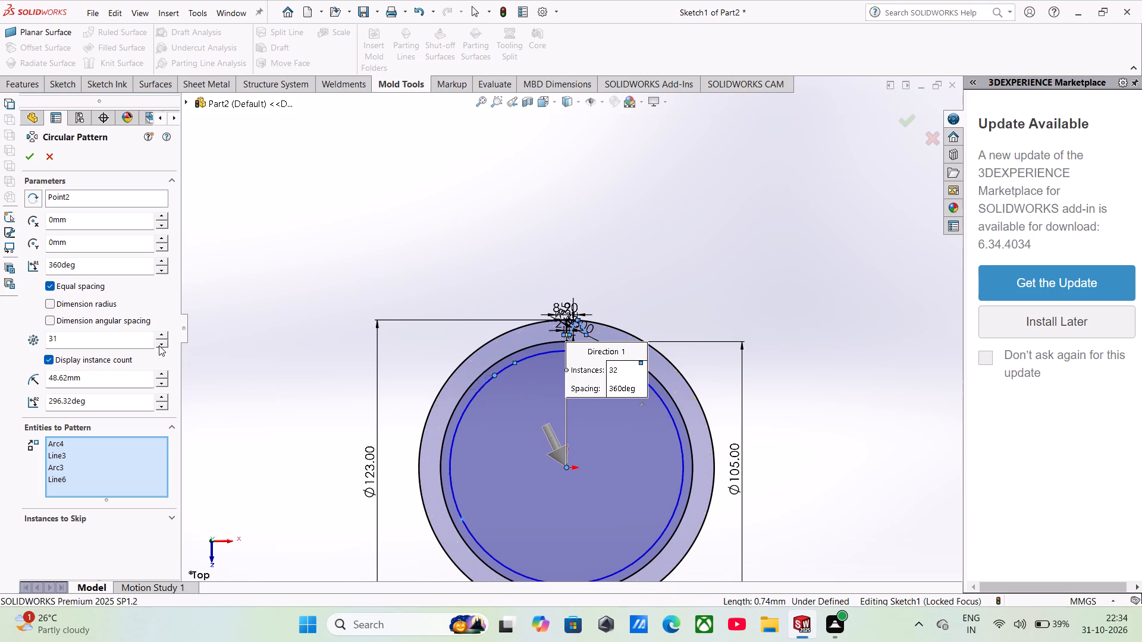
scroll(435, 356, "down", 3)
scroll(530, 361, "down", 3)
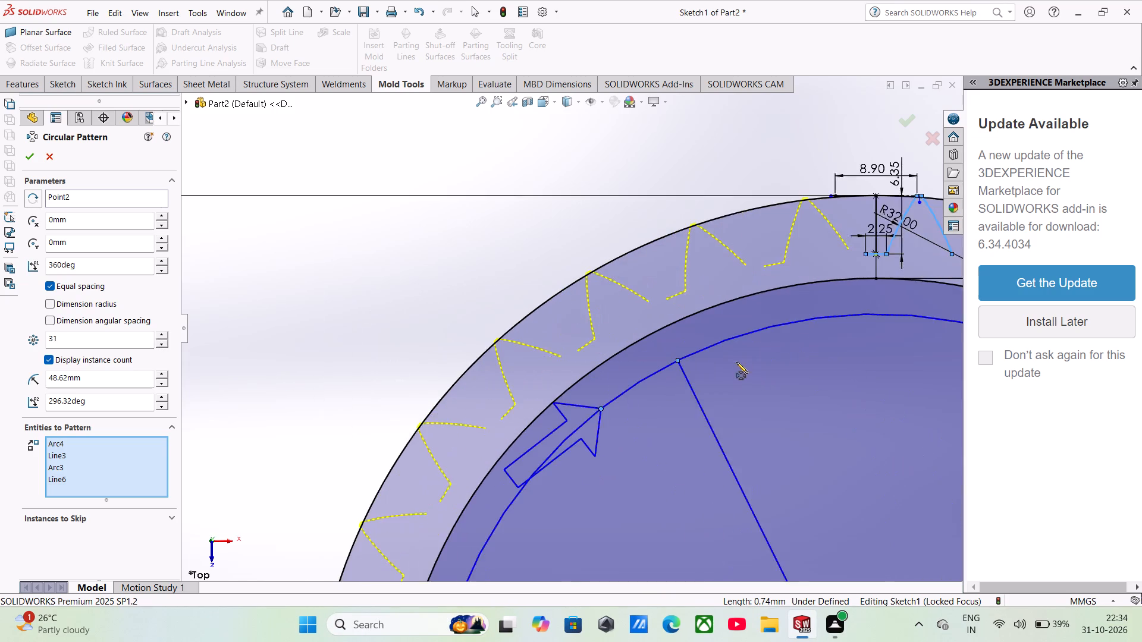
scroll(737, 361, "down", 4)
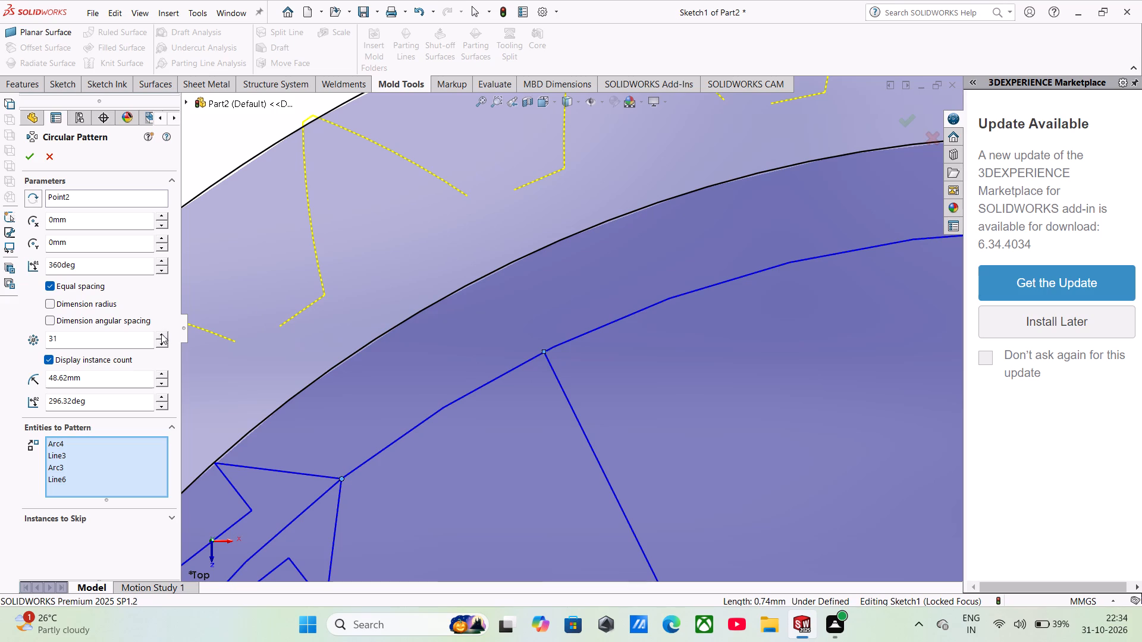
left_click(161, 333)
left_click(161, 333)
left_click(161, 335)
left_click(161, 335)
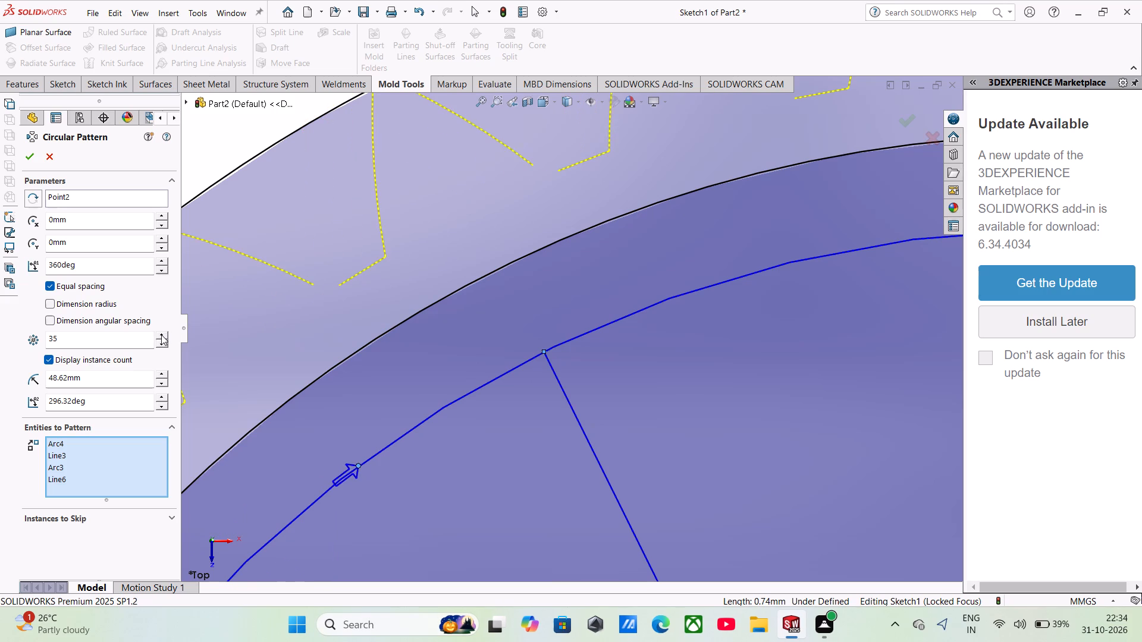
left_click(161, 335)
left_click(161, 335)
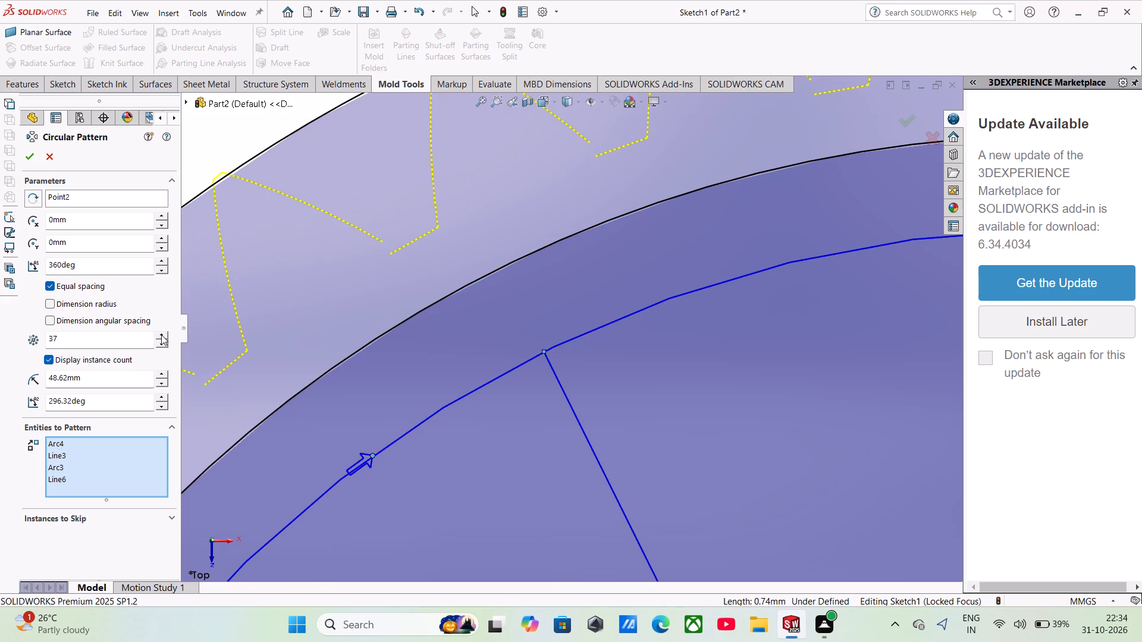
left_click(161, 345)
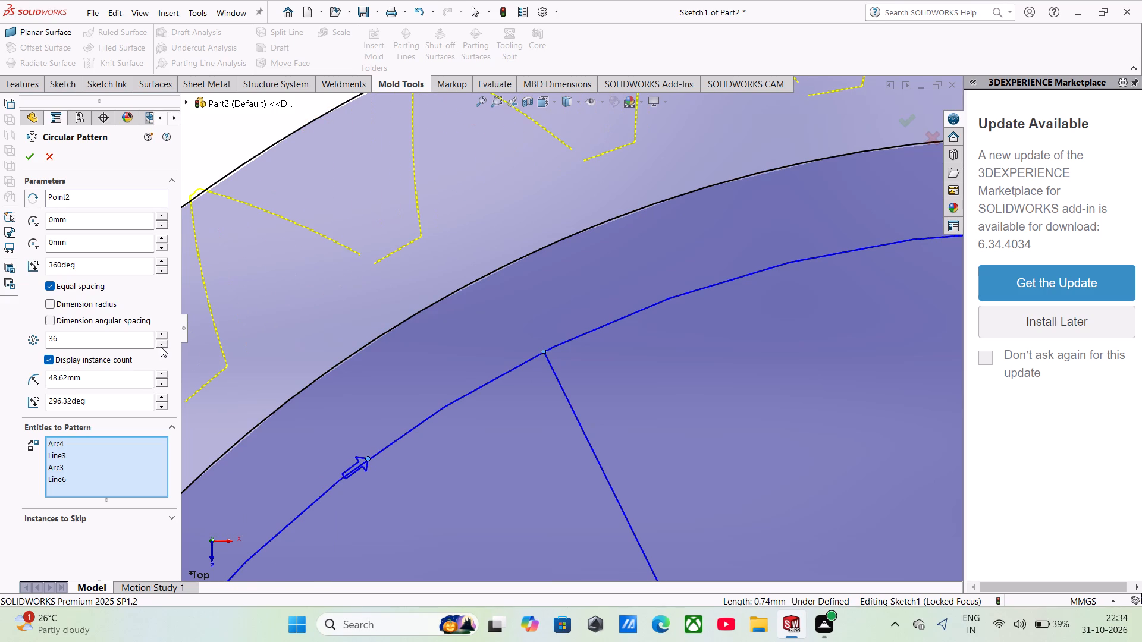
scroll(424, 432, "up", 3)
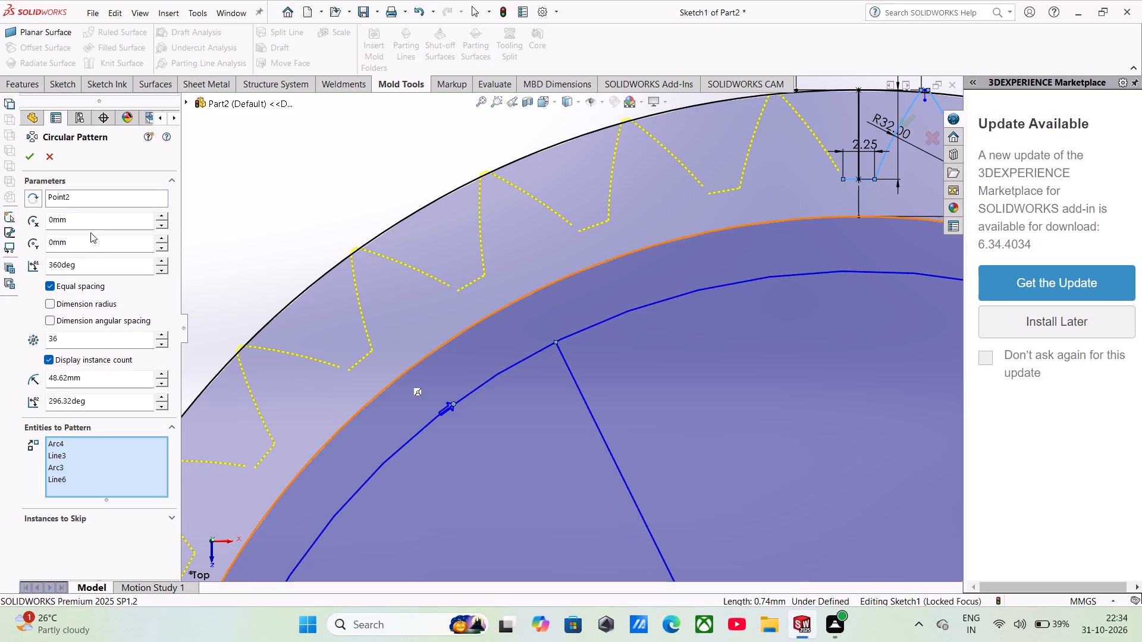
left_click(27, 155)
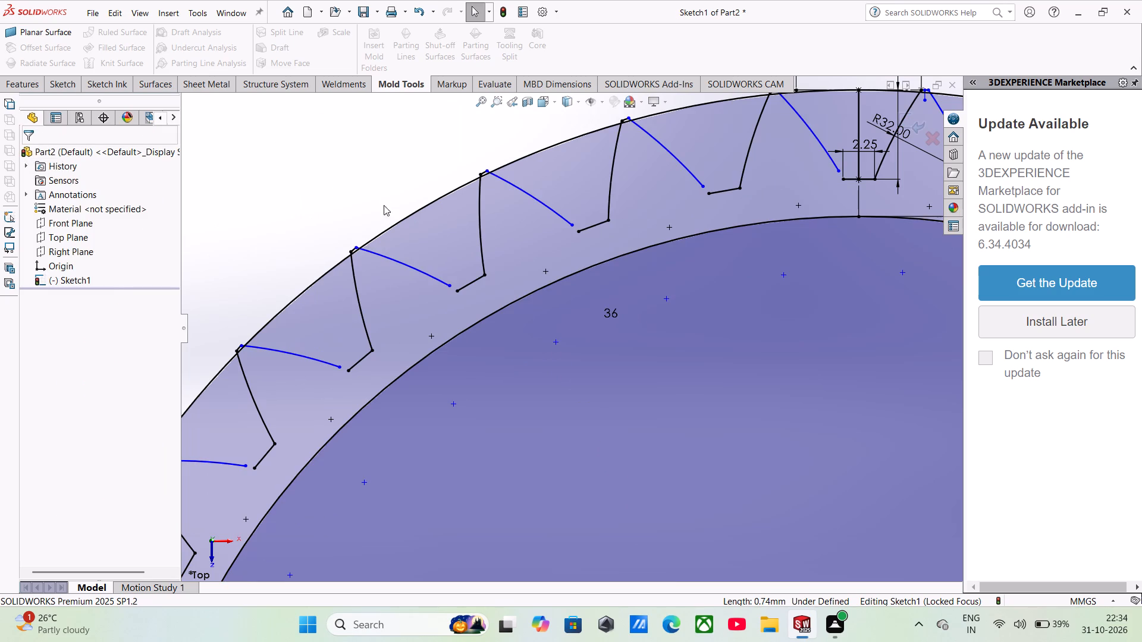
With Extend Entities, extend five patterned arcs counter-clockwise of the dimensioned profile to their short base lines, and one opposite flank to the 105 mm circle.
left_click(58, 83)
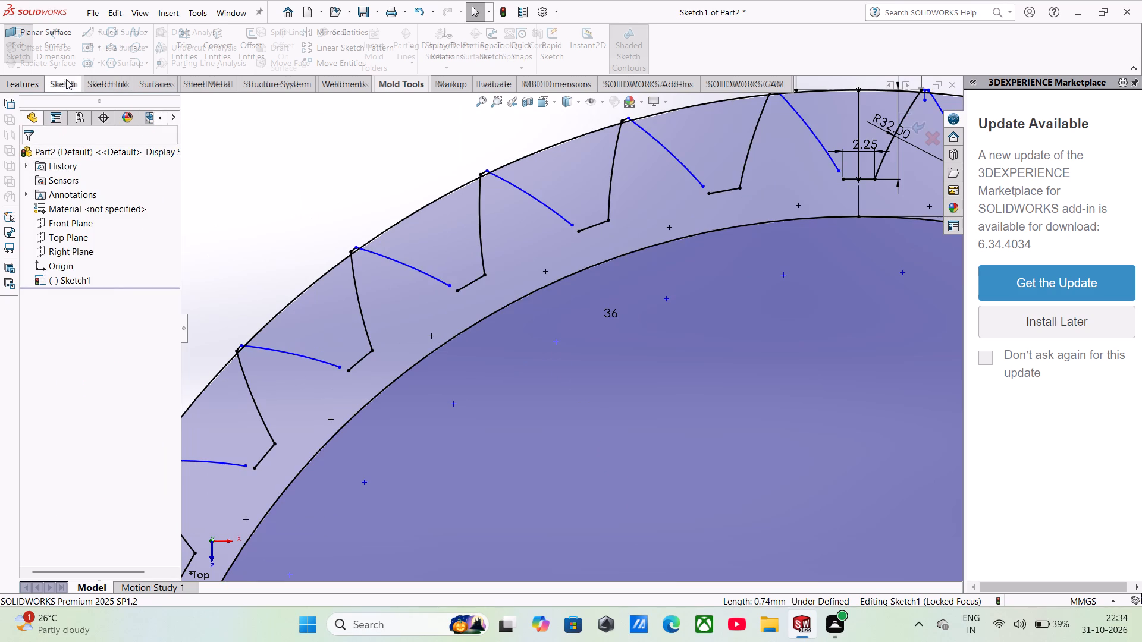
left_click(187, 68)
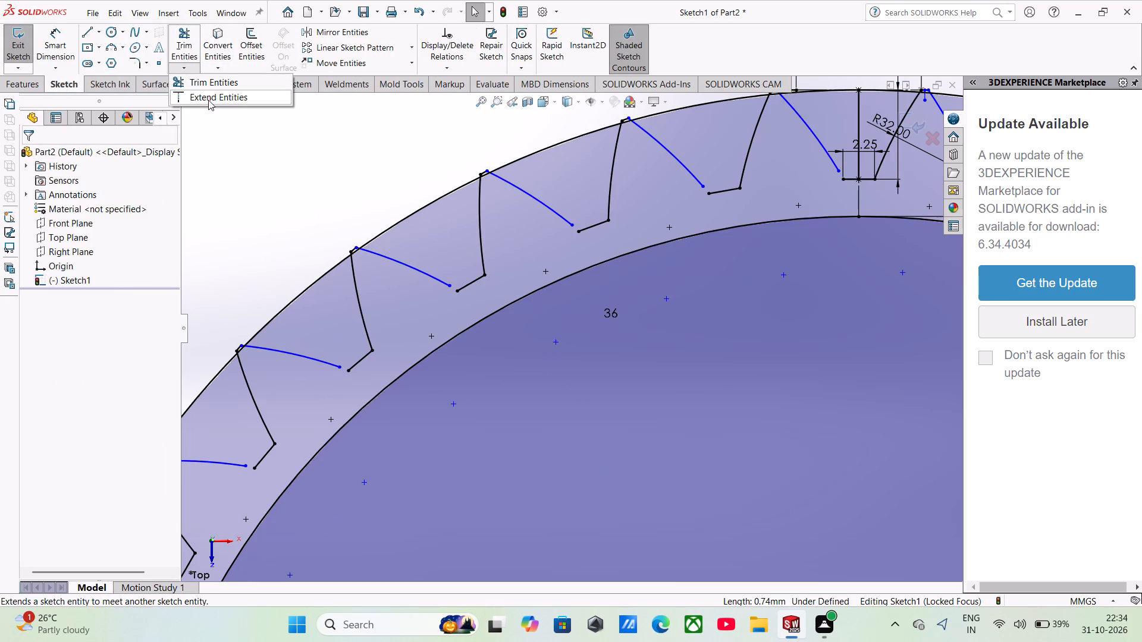
left_click(208, 100)
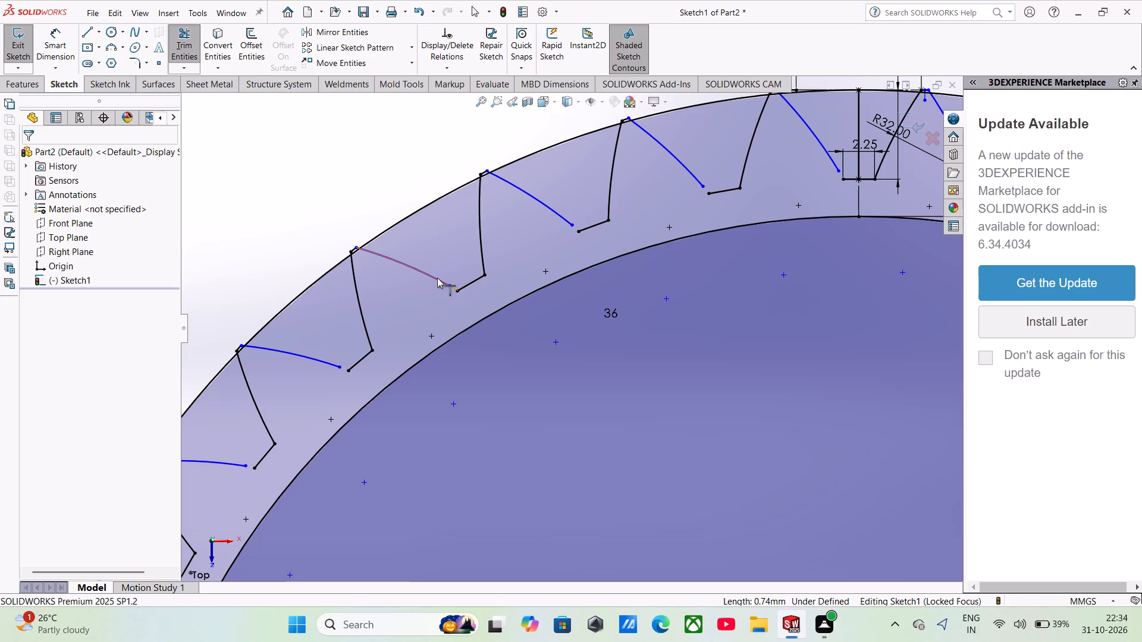
left_click(437, 277)
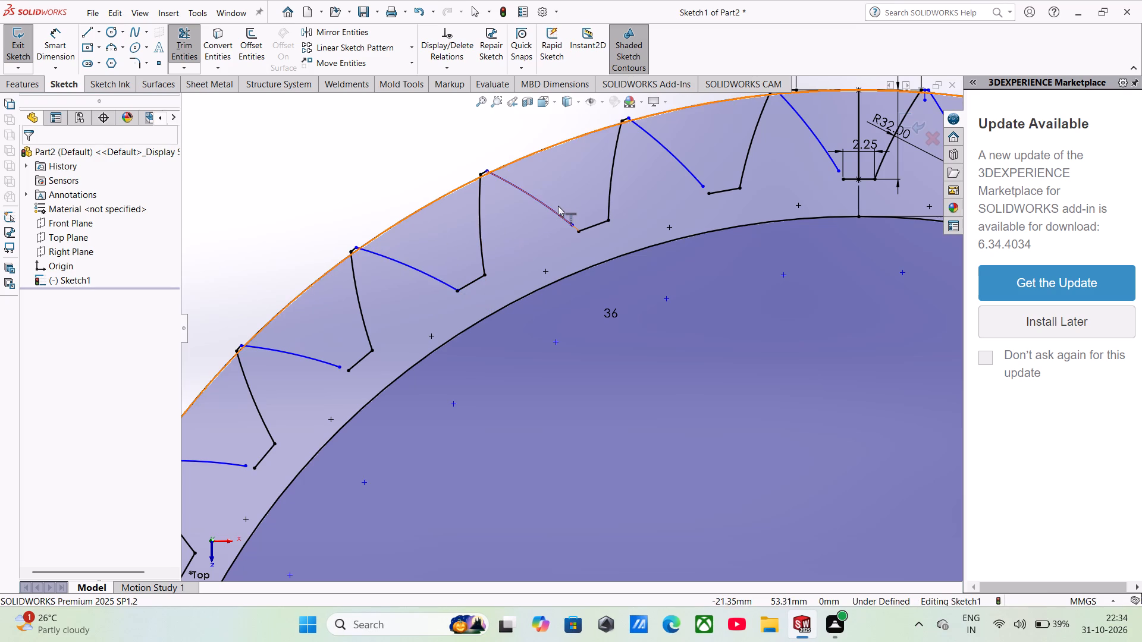
left_click(556, 212)
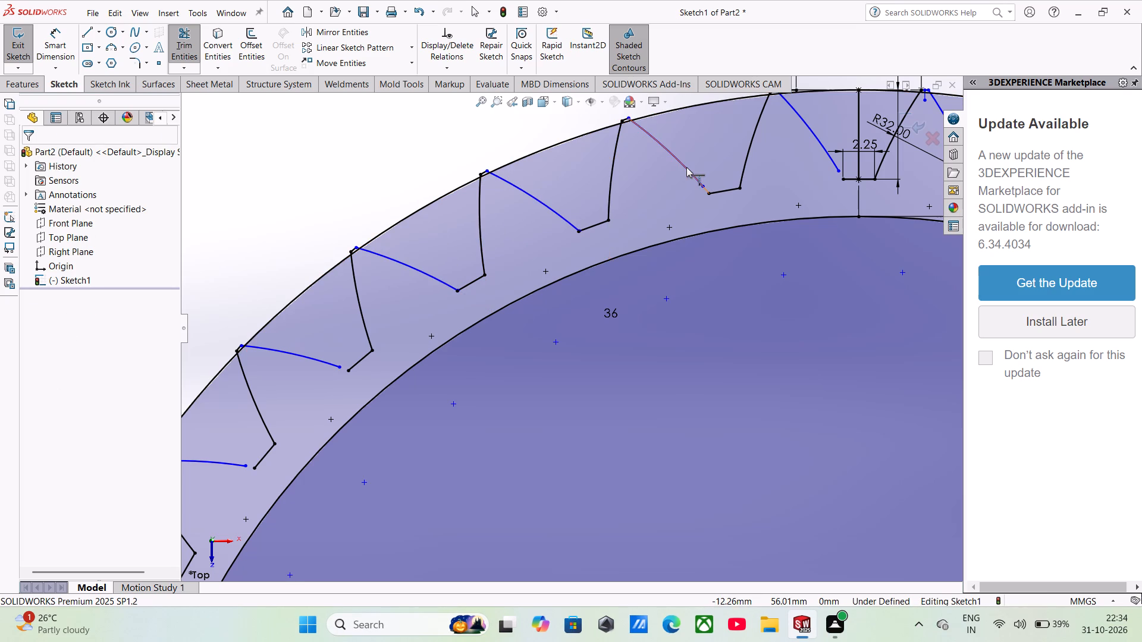
left_click(686, 167)
left_click(327, 364)
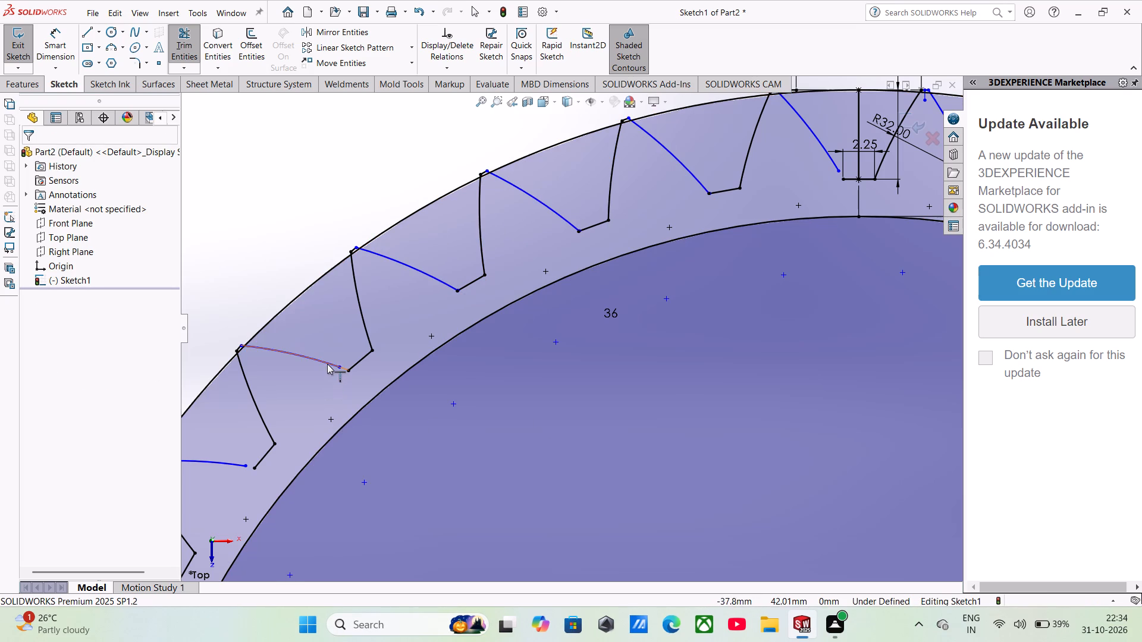
left_click(267, 430)
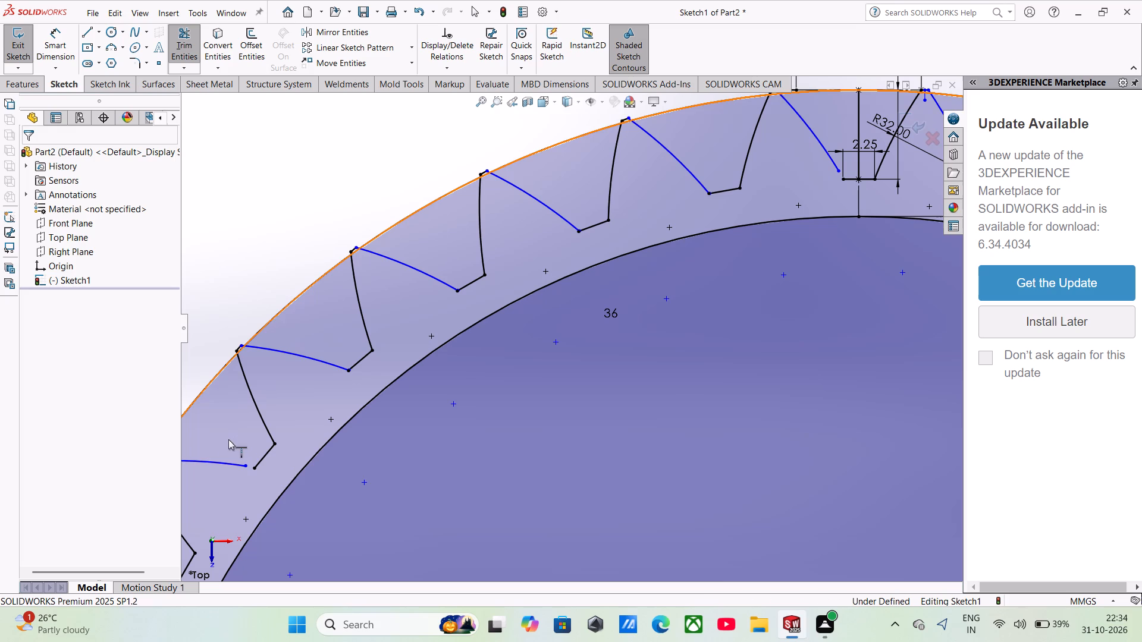
left_click(214, 459)
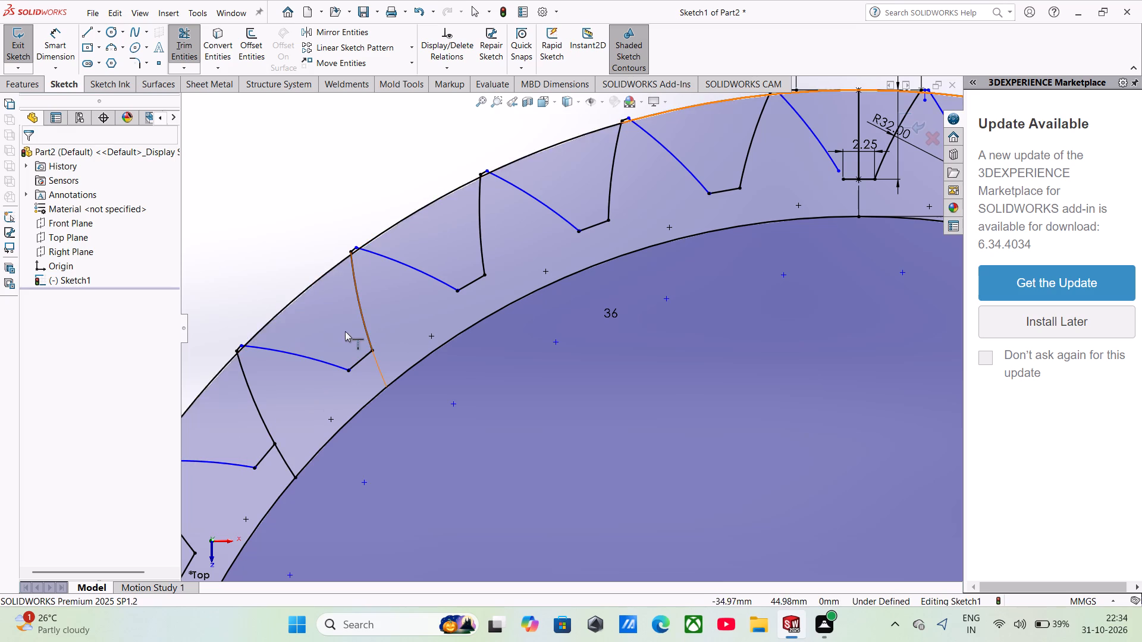
Extend the facing flank arcs of the neighbouring patterned teeth, counter-clockwise of the dimensioned profile, down to the 105 mm root circle.
left_click(360, 313)
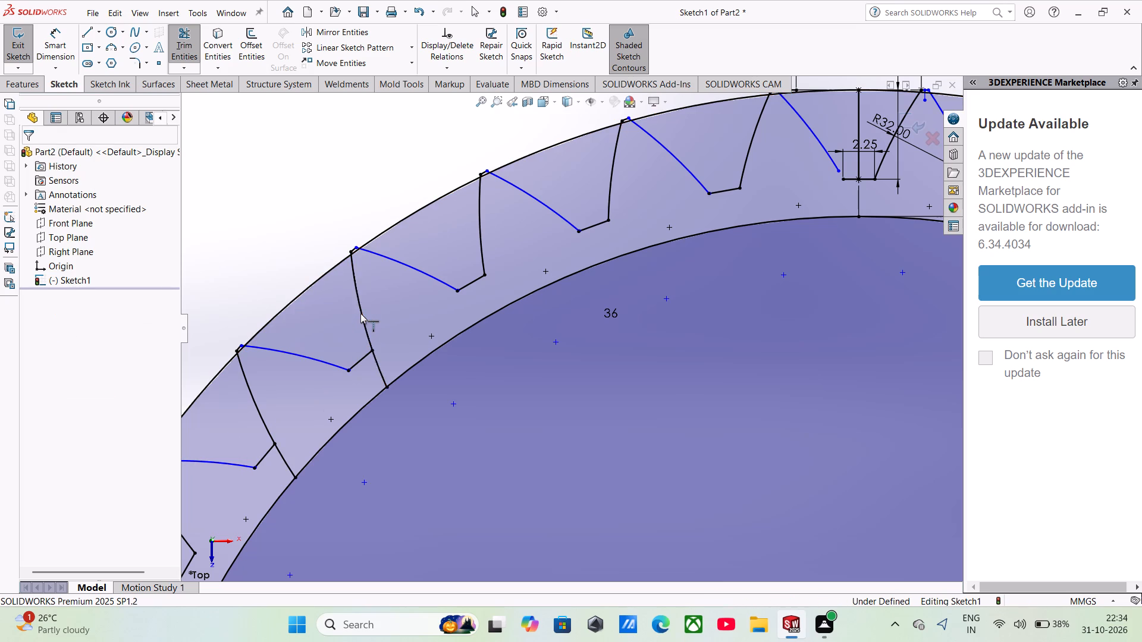
left_click(486, 253)
left_click(480, 255)
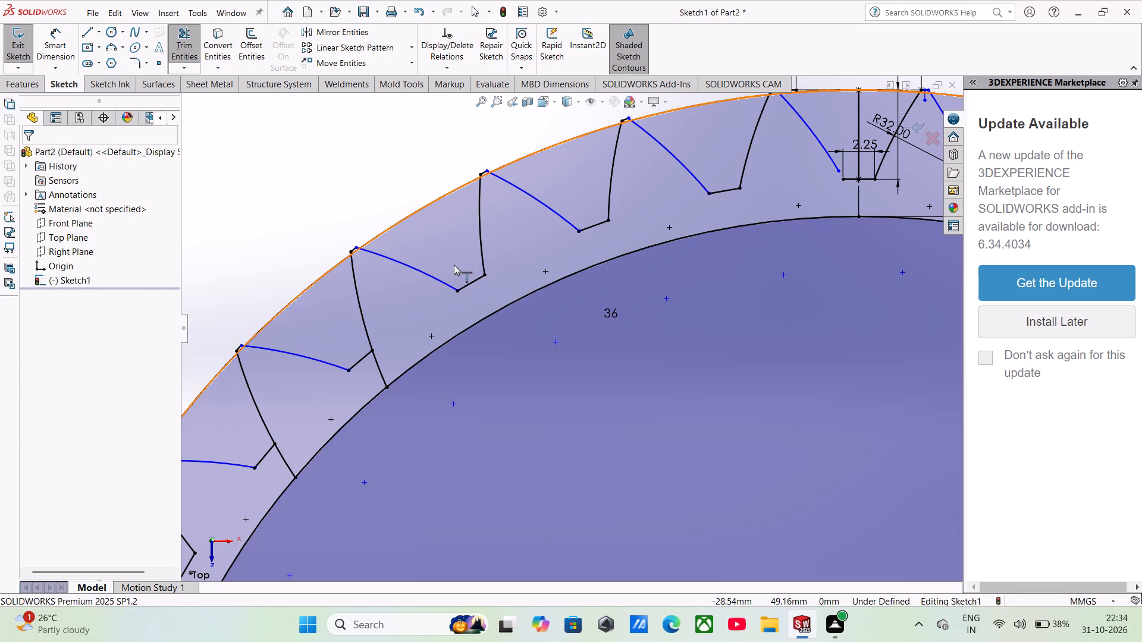
left_click(441, 279)
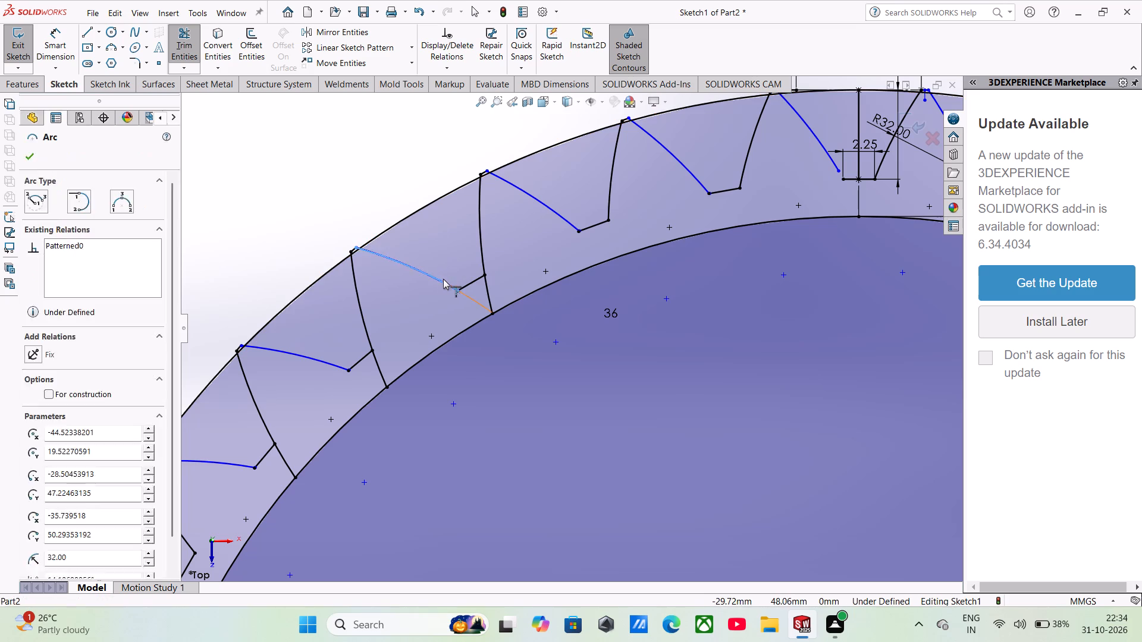
left_click(560, 218)
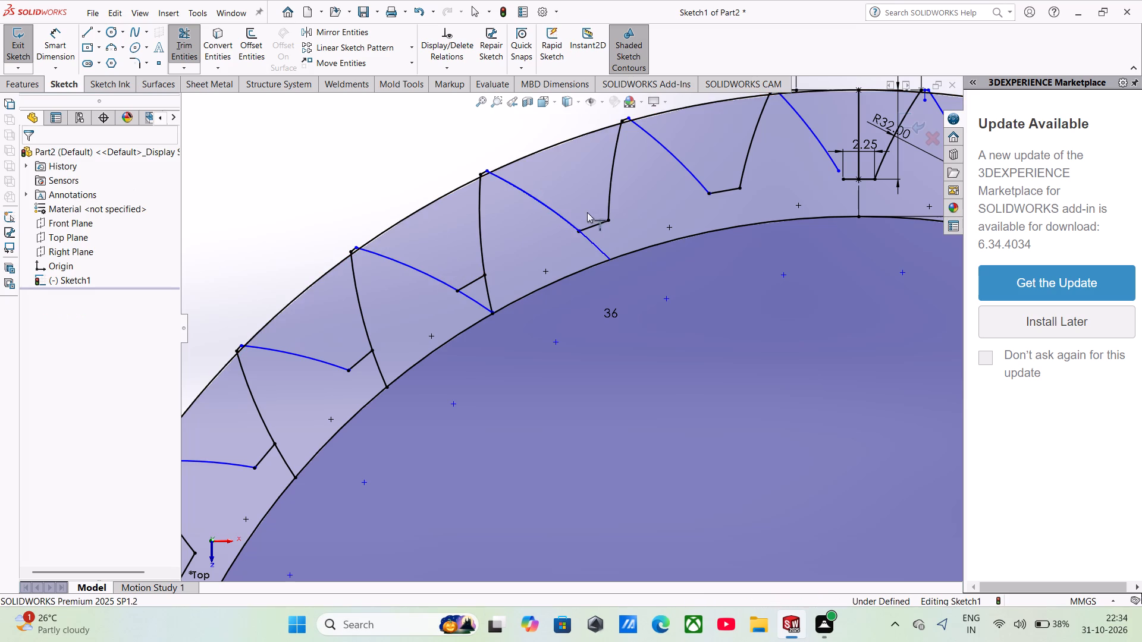
left_click(609, 199)
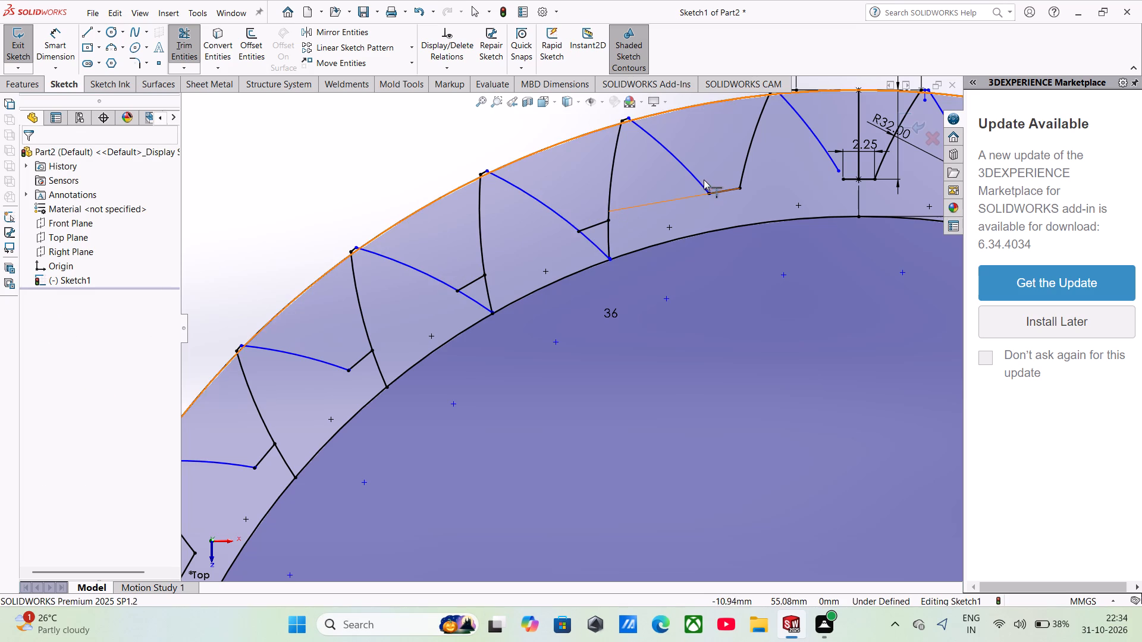
left_click(698, 180)
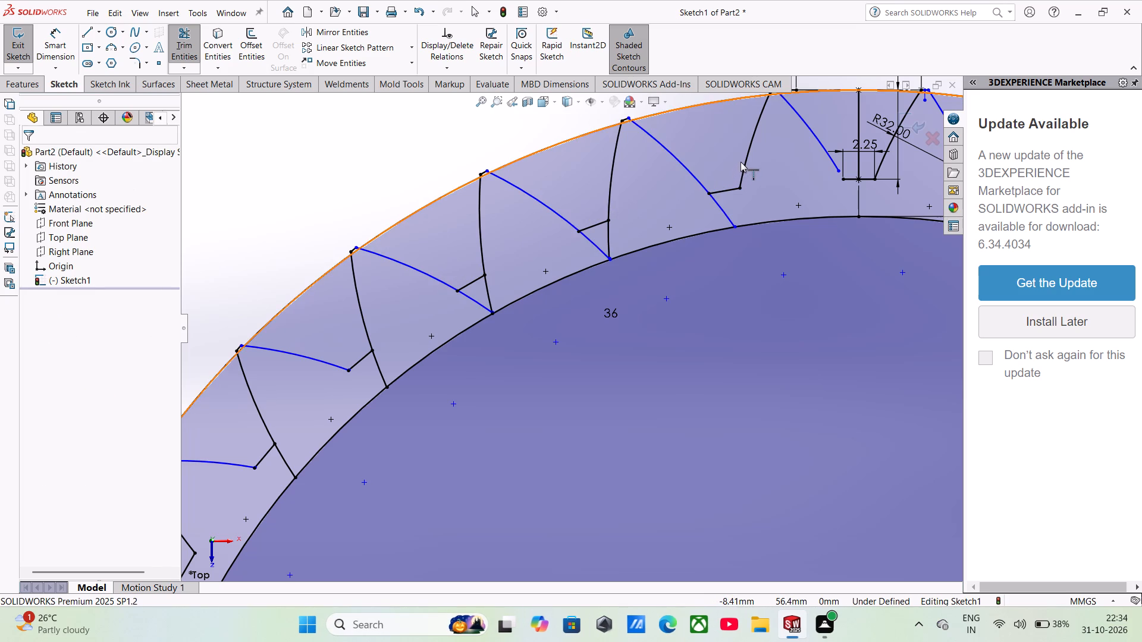
left_click(744, 155)
Extend the original R32 arc to the 105 mm circle and the facing patterned arc past the 2.25 mm line to the vertical centre line.
left_click(830, 155)
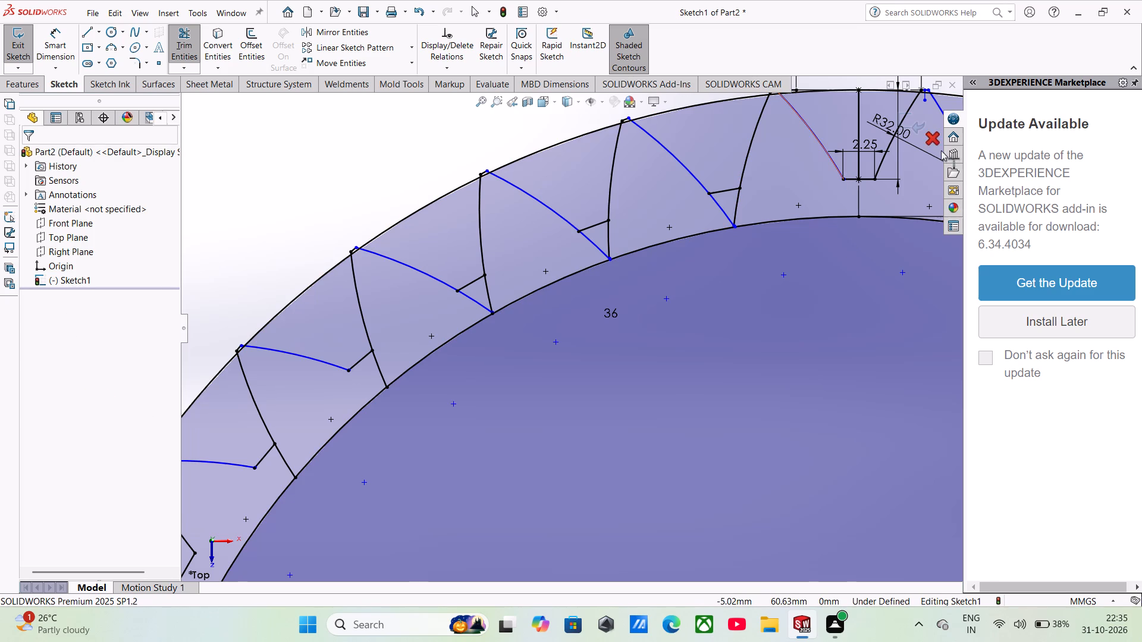
left_click(880, 158)
left_click(834, 163)
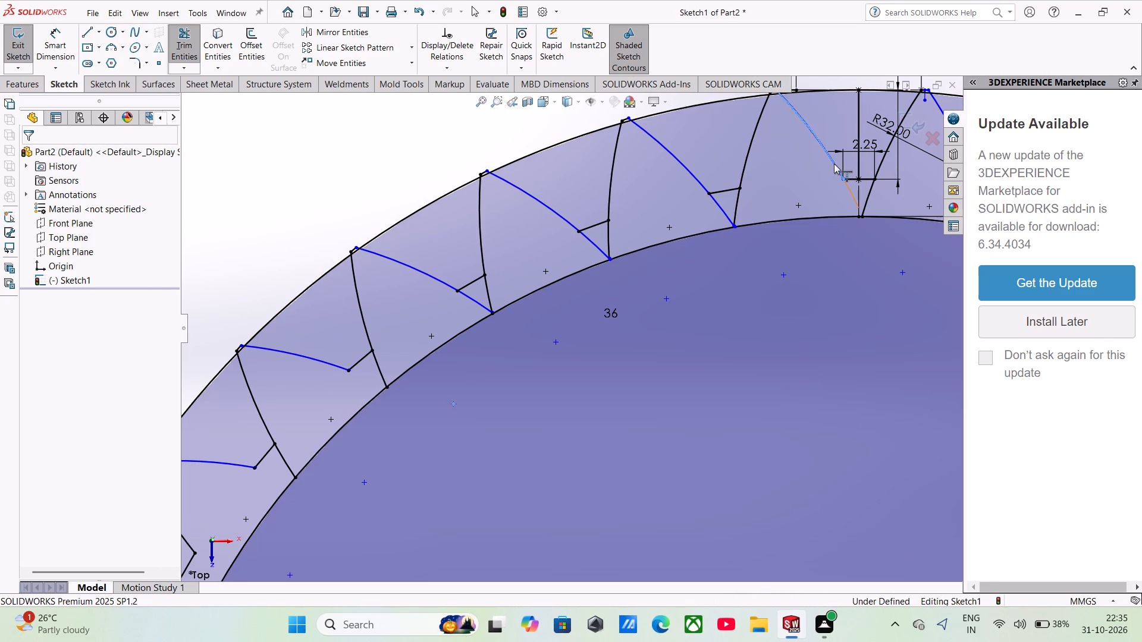
In the first two patterned profiles clockwise of the dimensioned one, extend three flank arcs to the 105 mm circle and the fourth to its base line.
scroll(873, 225, "up", 4)
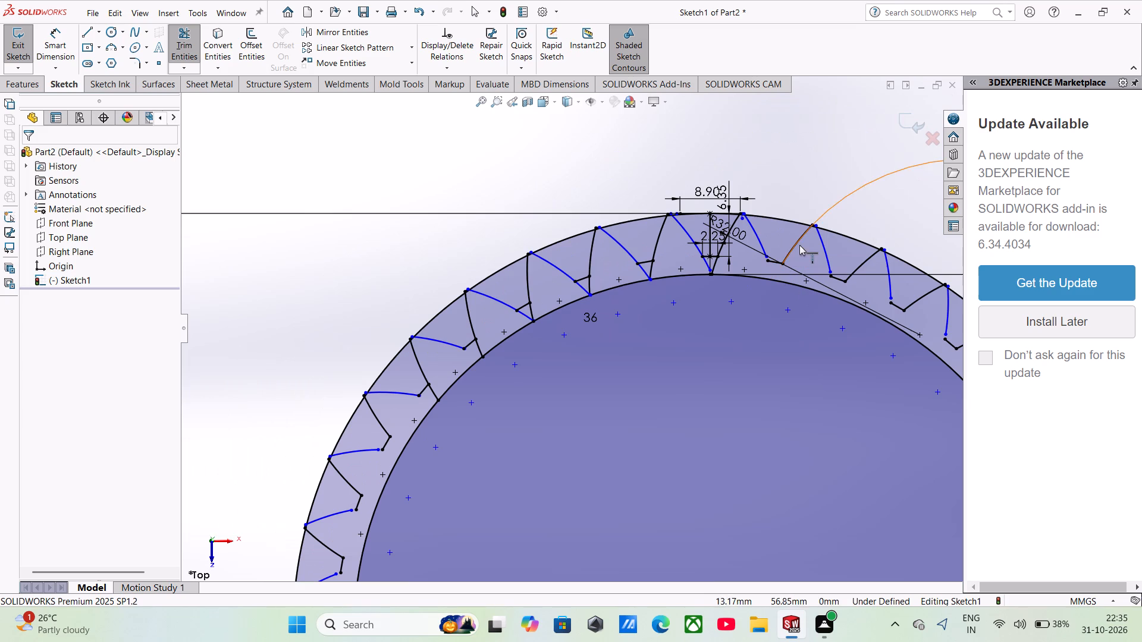
left_click(793, 253)
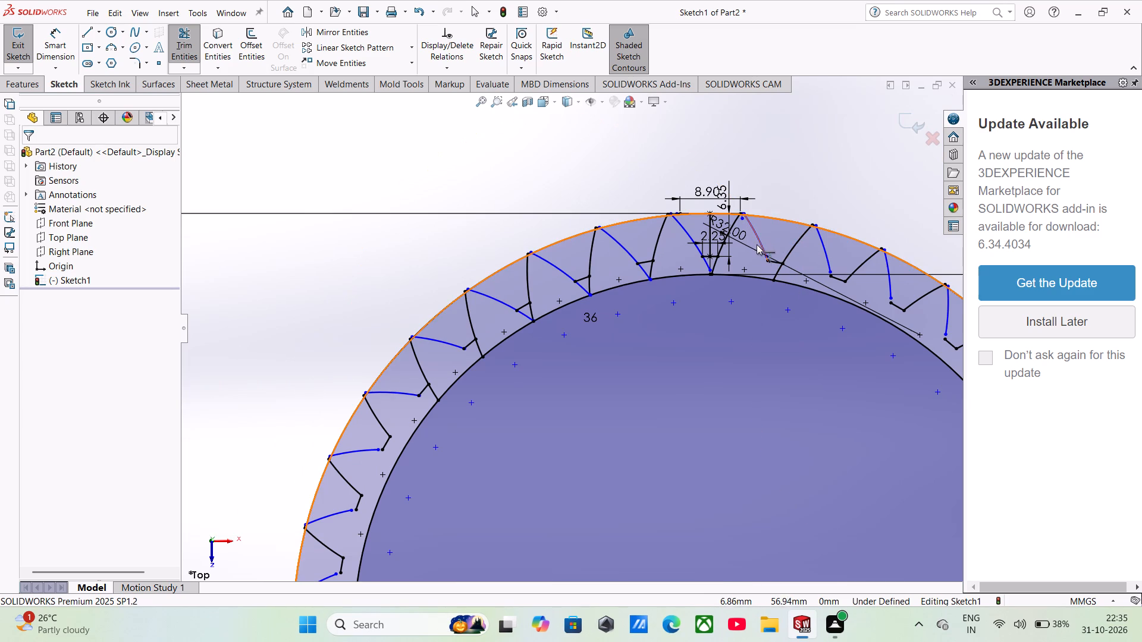
left_click(762, 247)
scroll(761, 247, "down", 3)
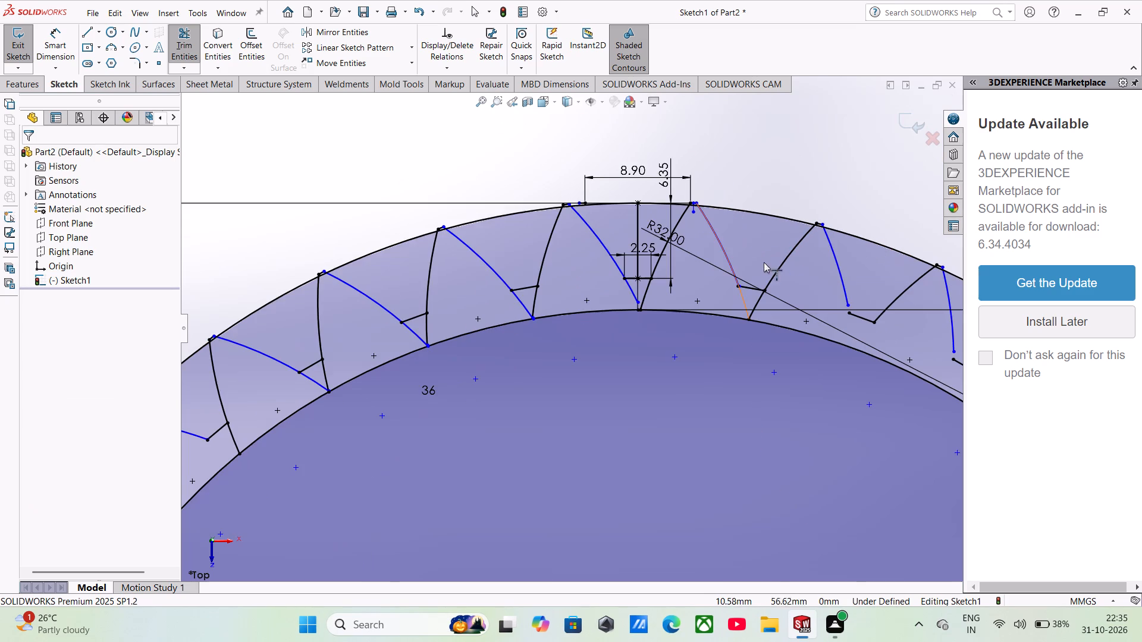
left_click(731, 290)
left_click(739, 279)
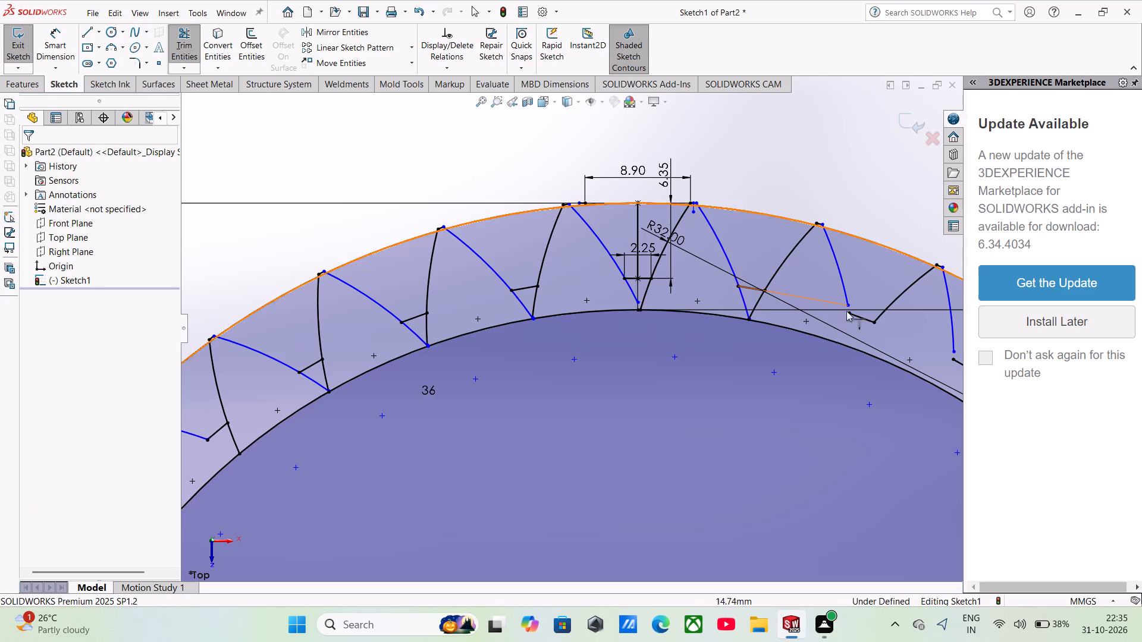
left_click(895, 298)
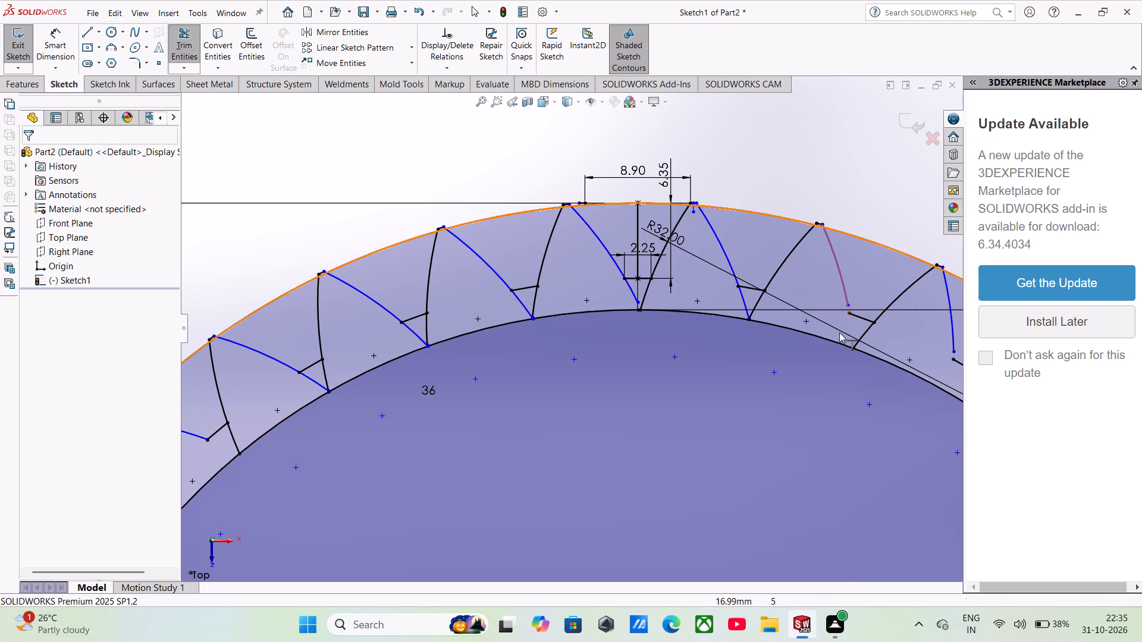
left_click(843, 282)
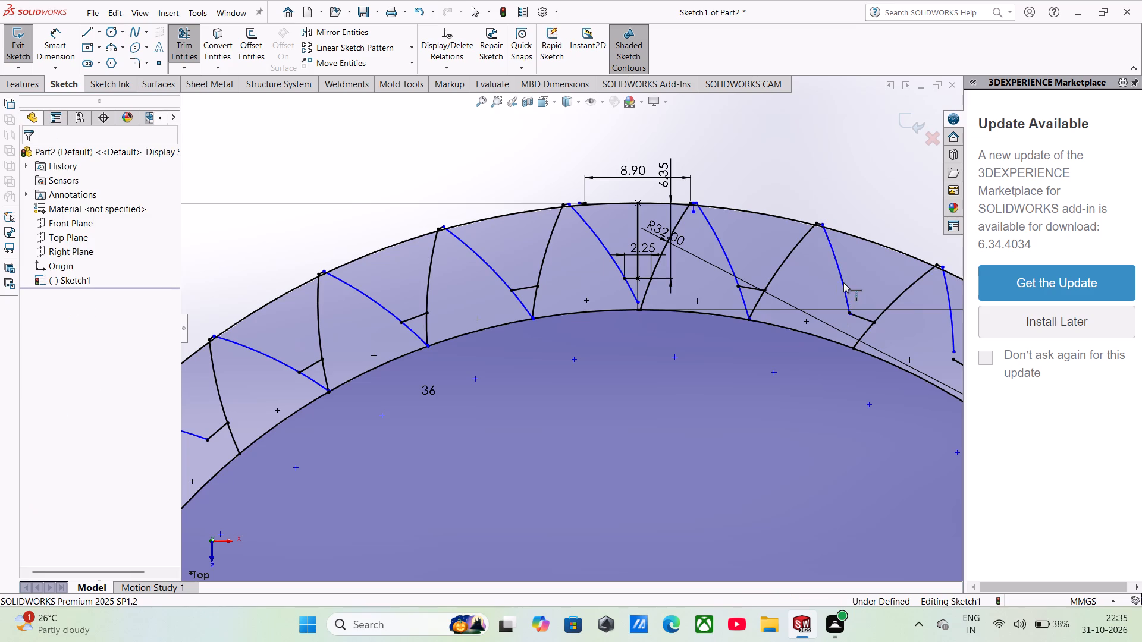
Continuing clockwise, extend the next four short patterned flank arcs to their base lines and three opposite flanks to the 105 mm circle.
scroll(874, 327, "up", 2)
scroll(768, 330, "down", 6)
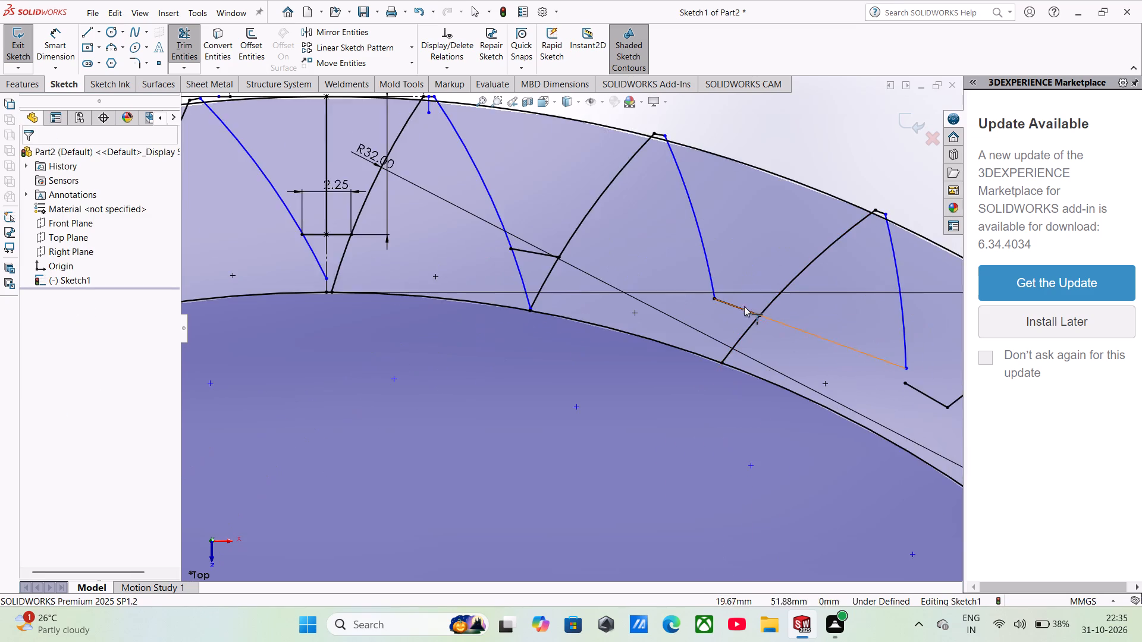
scroll(744, 306, "down", 1)
scroll(698, 330, "up", 4)
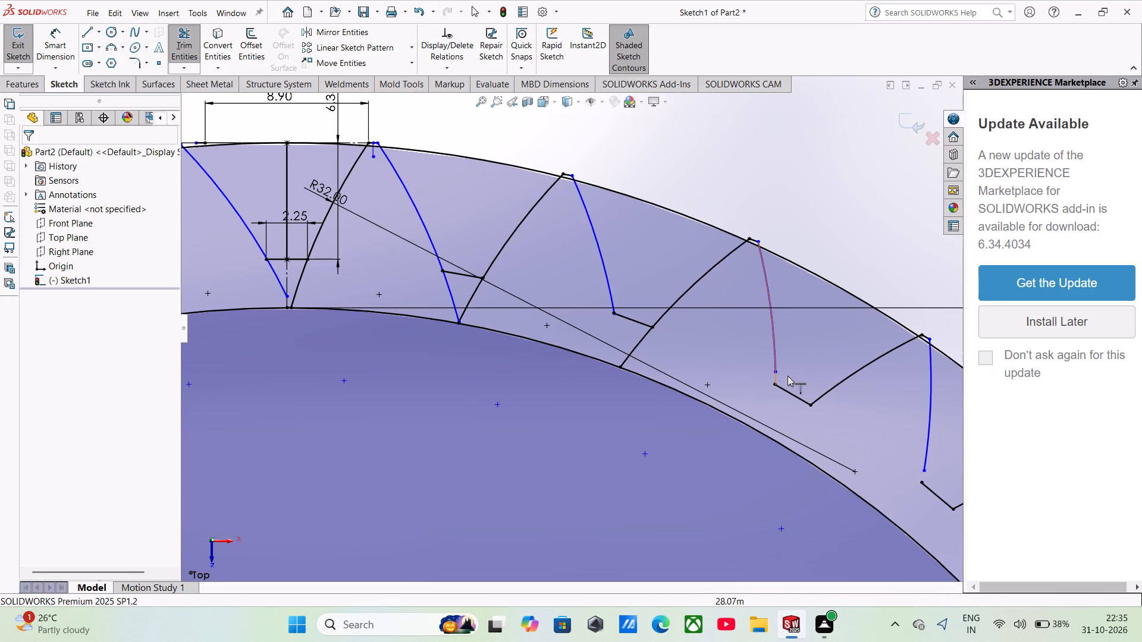
left_click(773, 337)
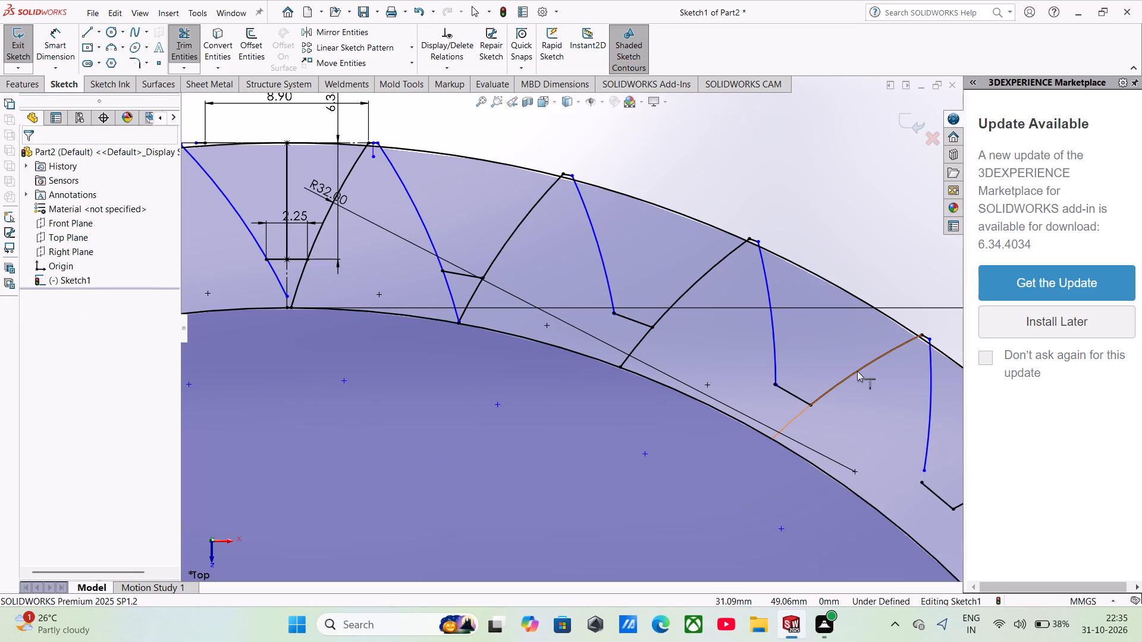
left_click(854, 377)
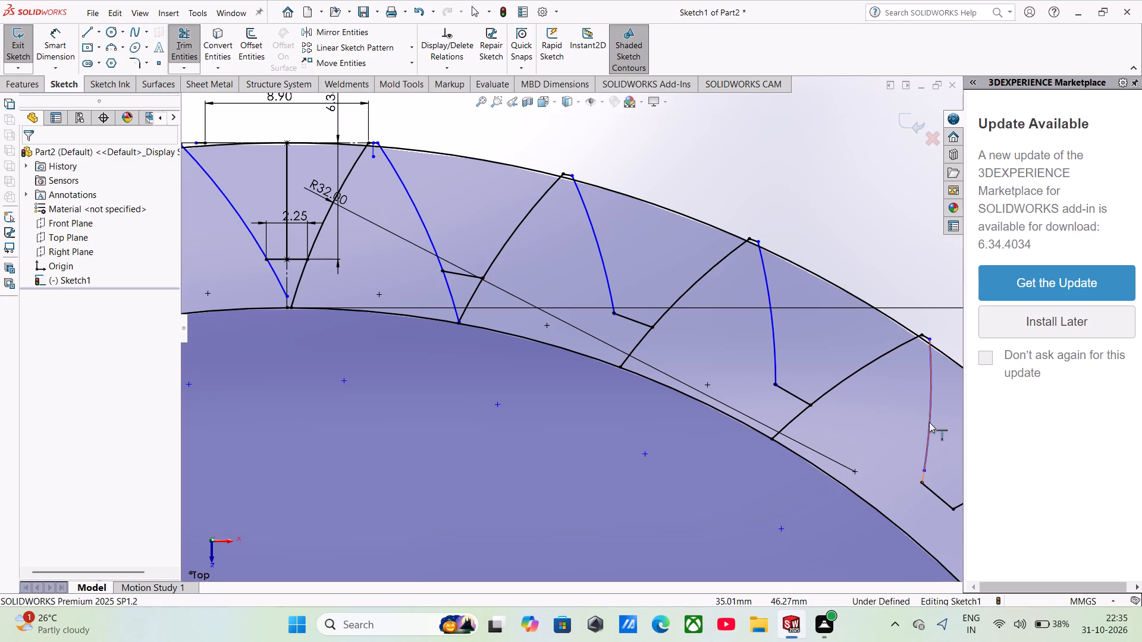
left_click(929, 423)
scroll(915, 443, "up", 4)
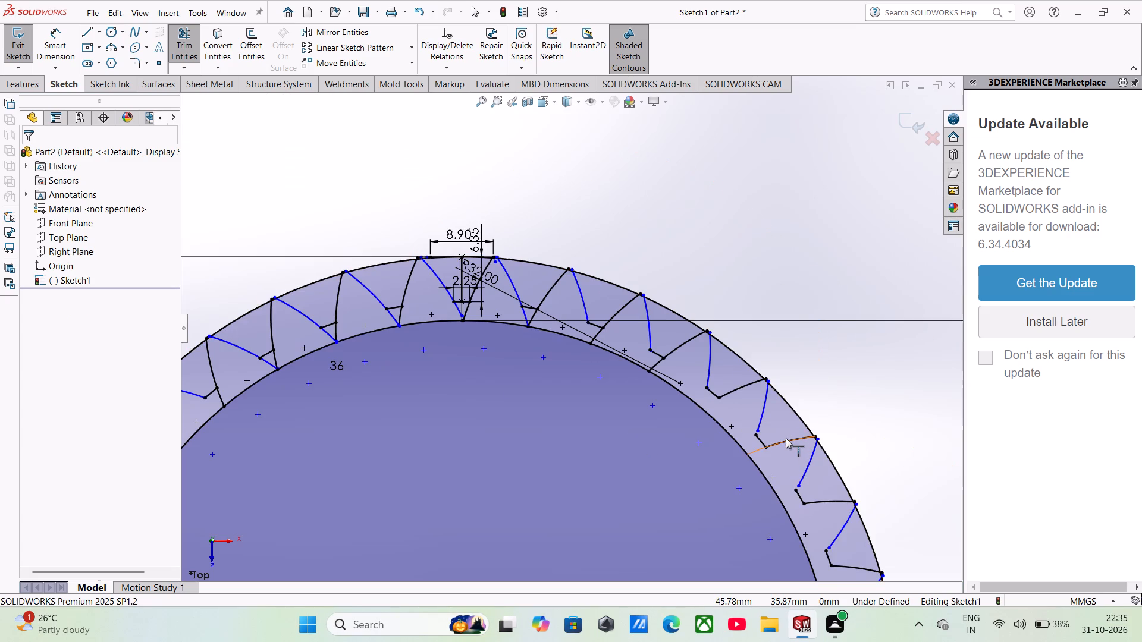
left_click(786, 438)
left_click(767, 408)
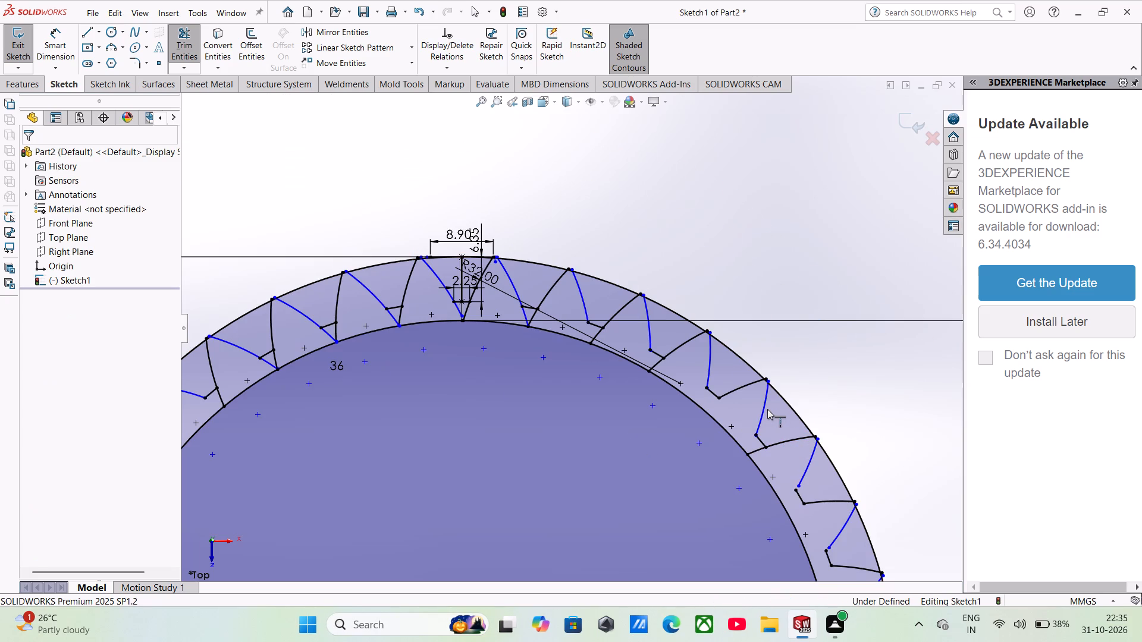
left_click(817, 501)
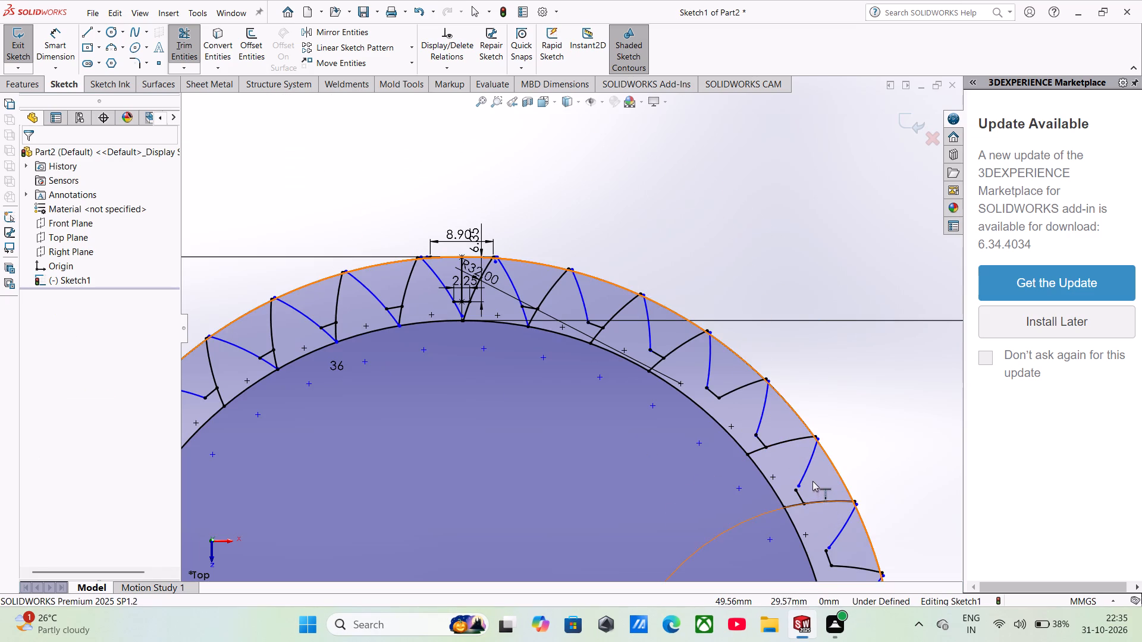
left_click(806, 476)
Extend the next six short patterned flank arcs clockwise, around the gear's +X side, to the ends of their base lines.
scroll(823, 513, "up", 4)
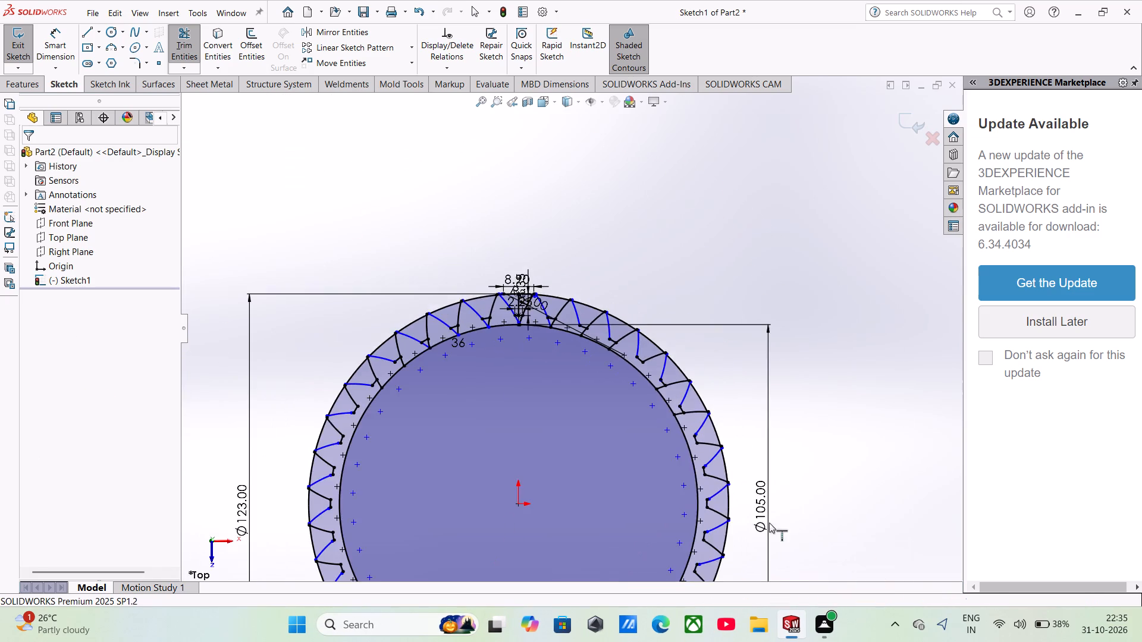
scroll(737, 524, "down", 7)
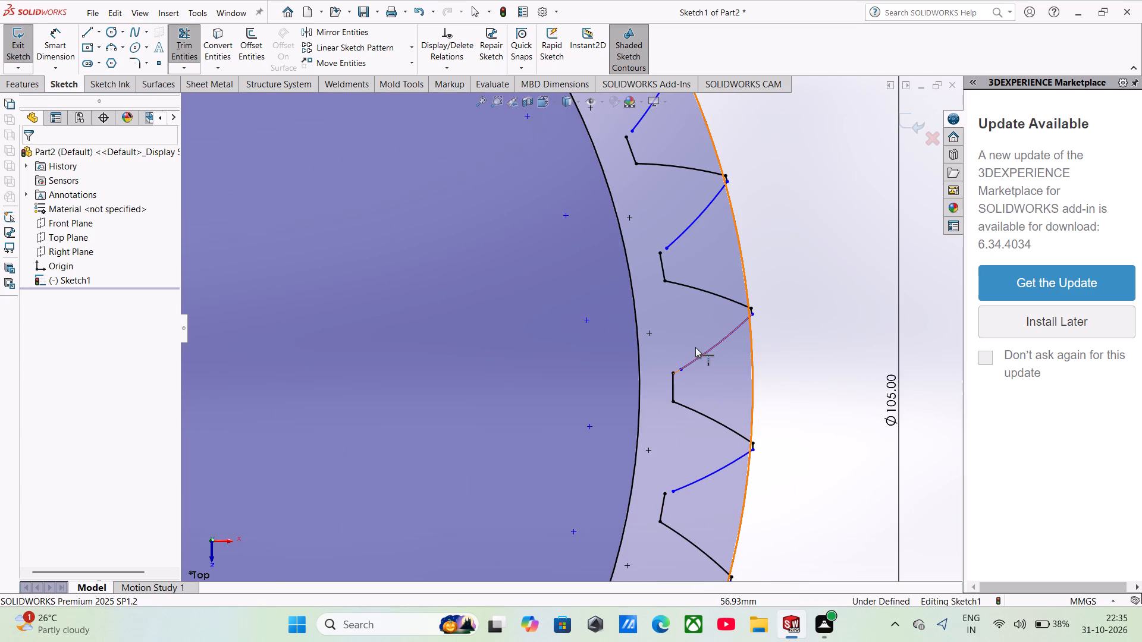
left_click(695, 353)
left_click(695, 358)
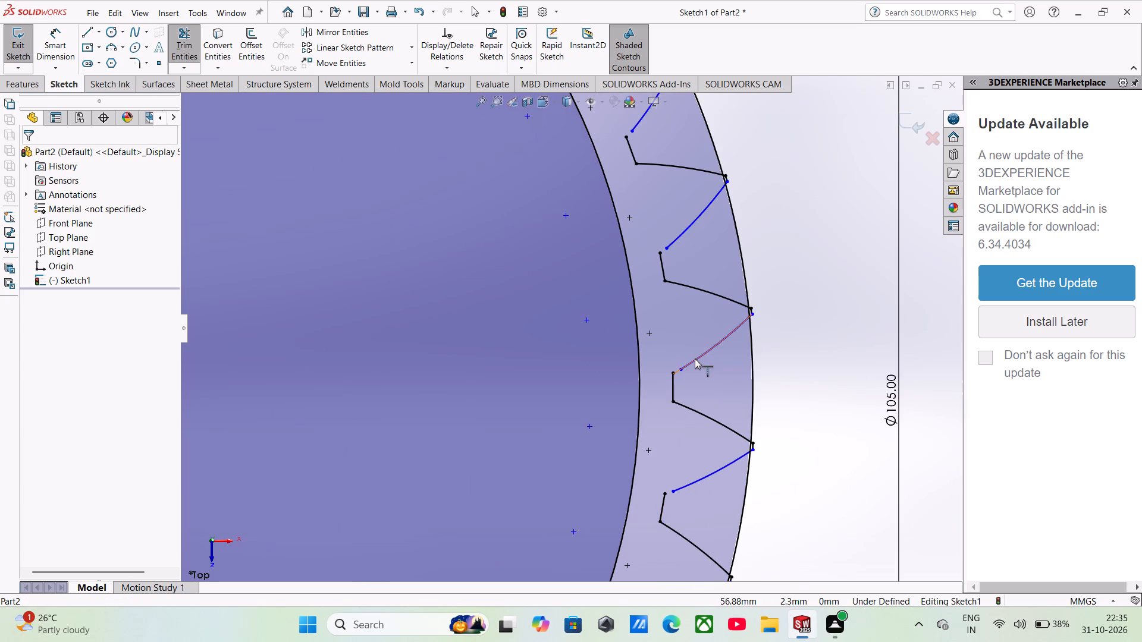
left_click(686, 232)
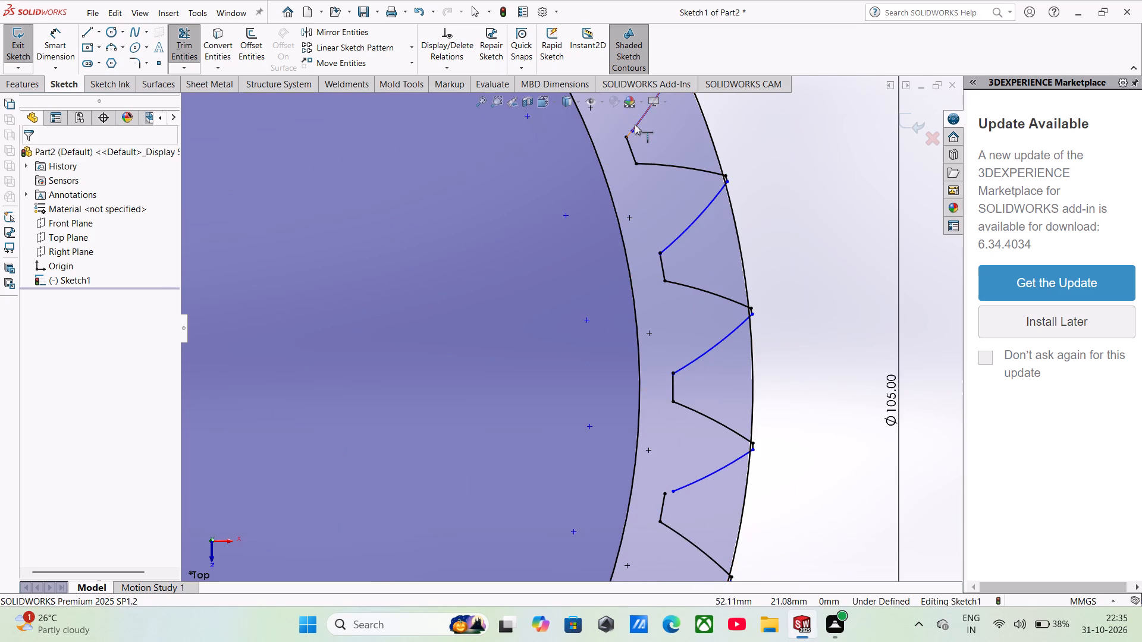
left_click(635, 124)
scroll(638, 157, "up", 2)
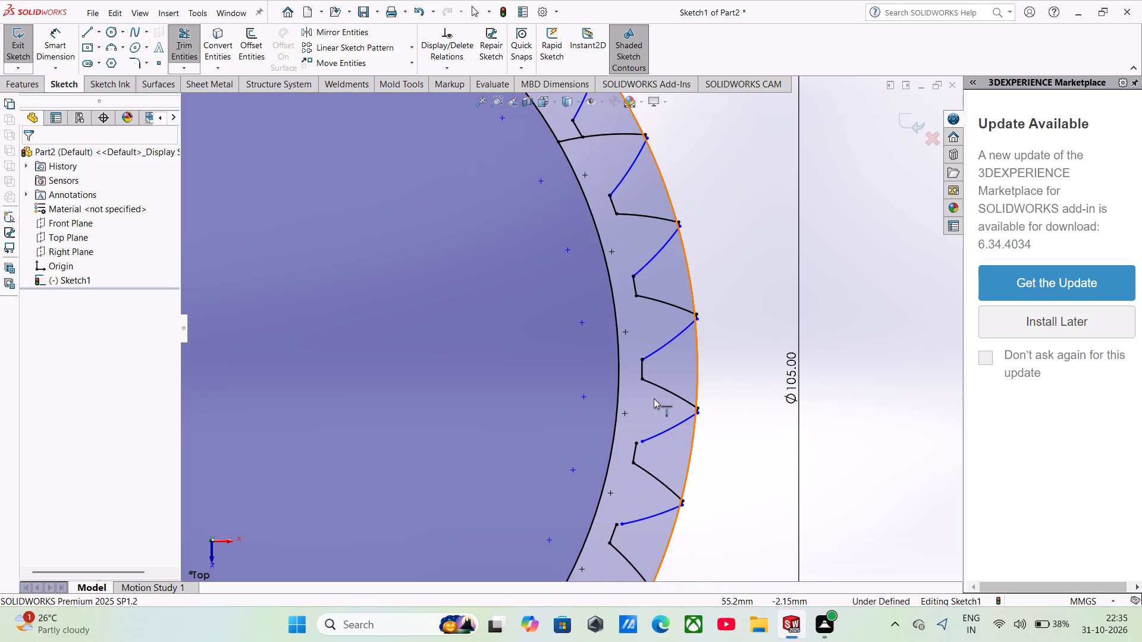
left_click(660, 434)
scroll(655, 464, "up", 3)
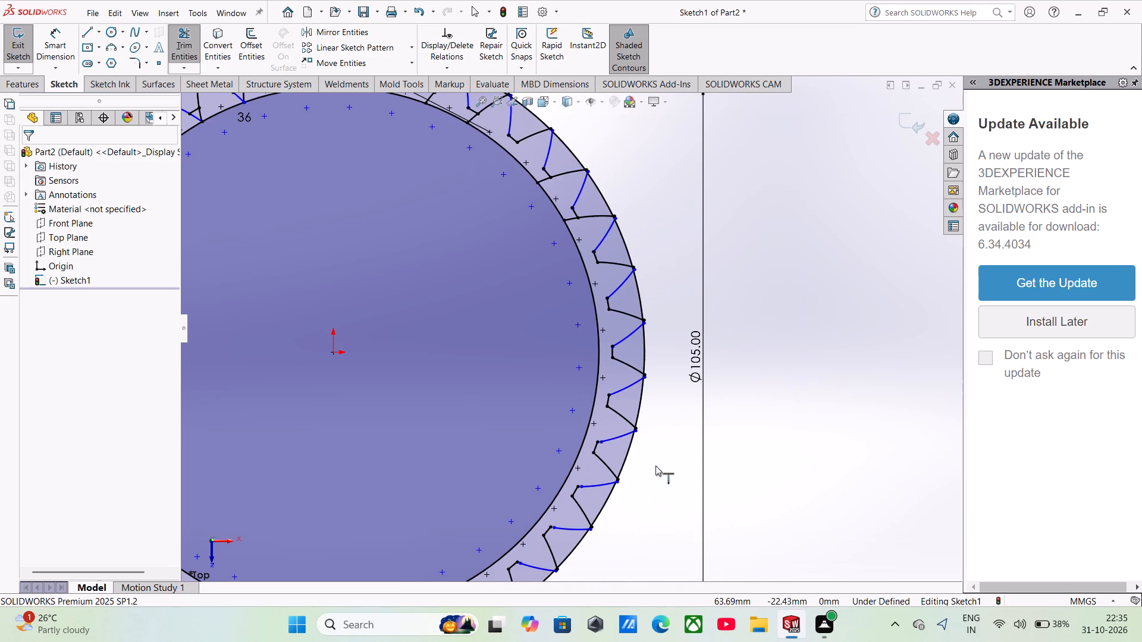
left_click(615, 438)
scroll(603, 458, "down", 5)
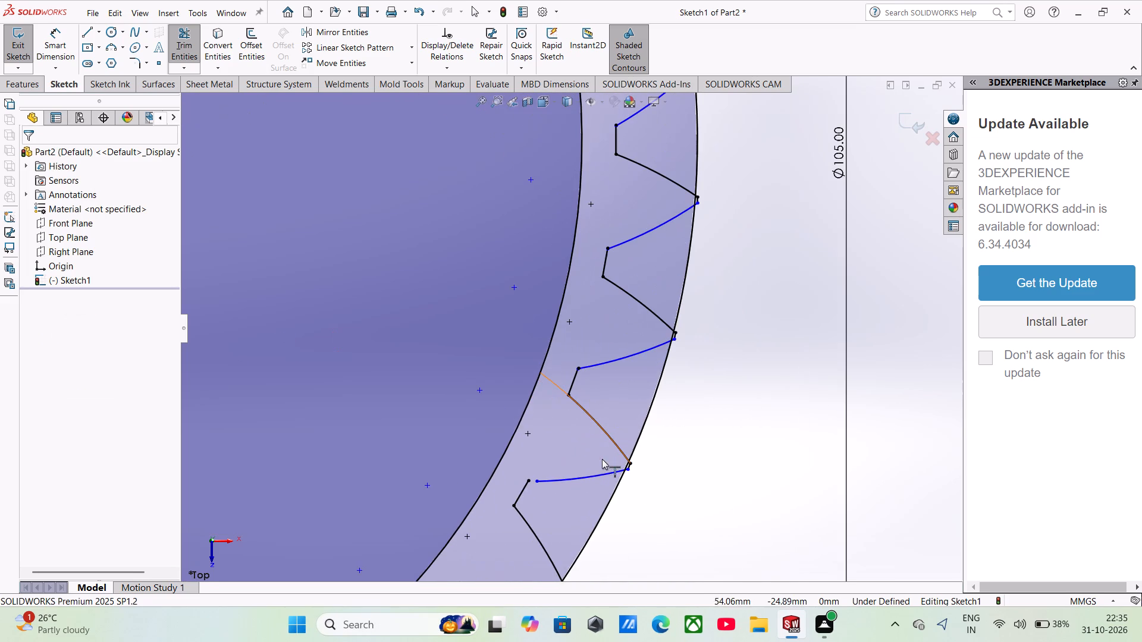
left_click(543, 484)
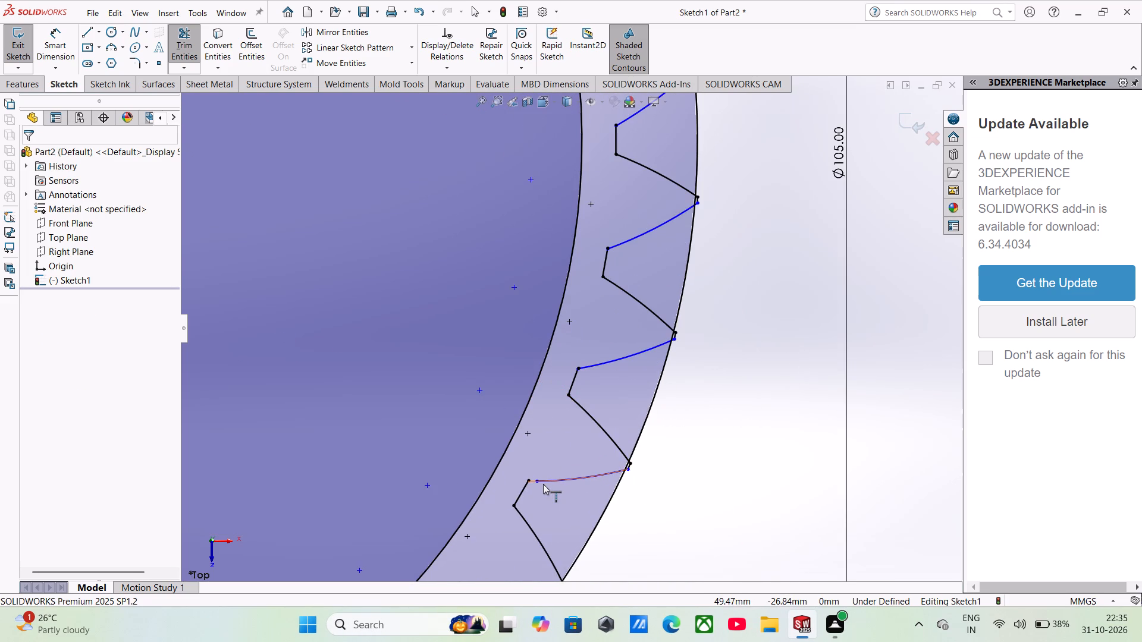
Extend the next six short flank arcs clockwise, between the +X and +Z sides of the gear, to the ends of their base lines.
scroll(539, 489, "up", 4)
scroll(525, 462, "down", 4)
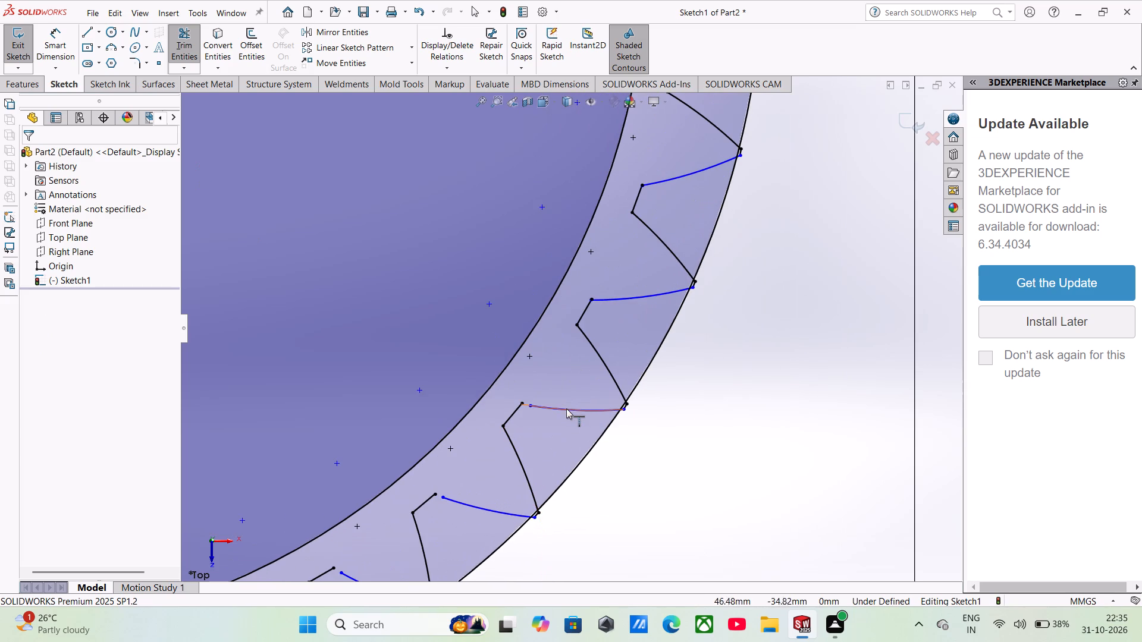
left_click(566, 410)
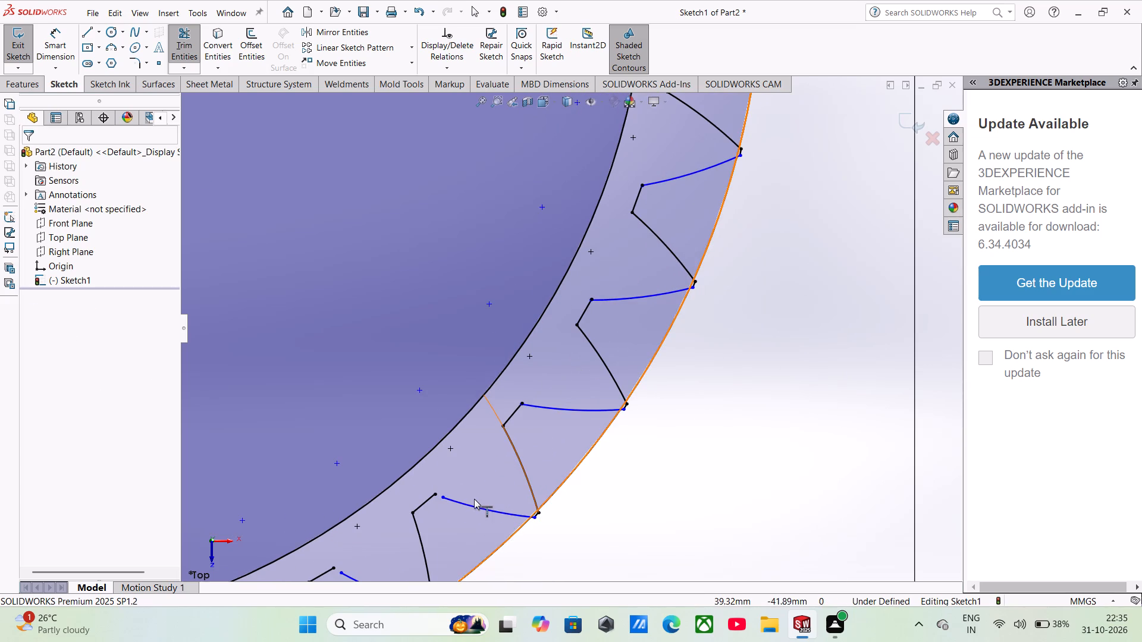
left_click(469, 502)
scroll(436, 509, "up", 4)
scroll(449, 464, "down", 5)
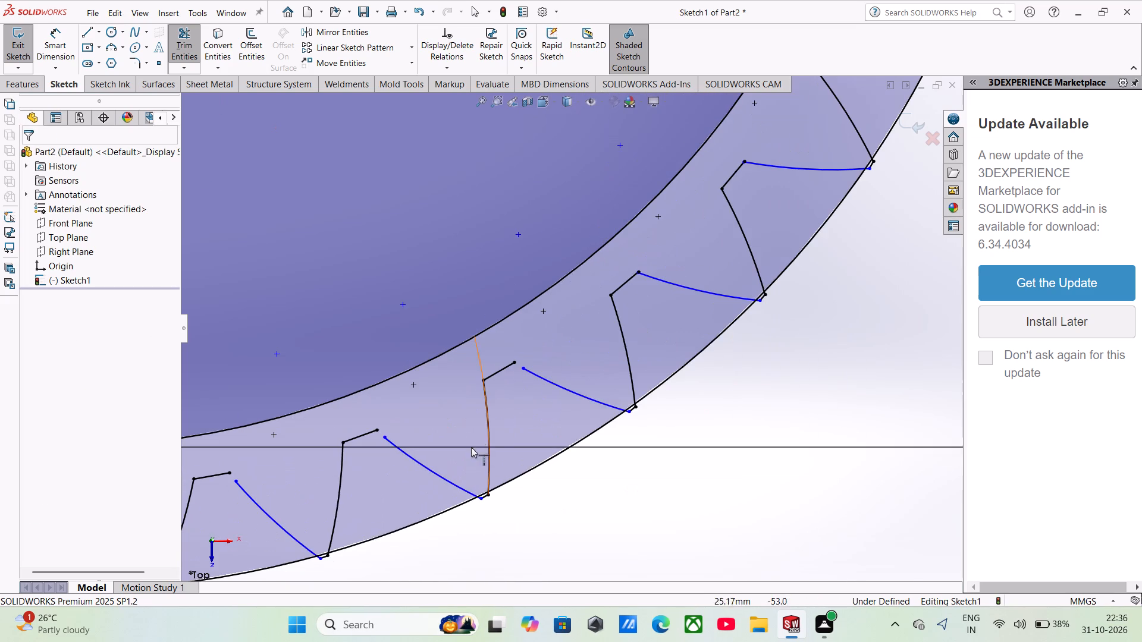
left_click(566, 393)
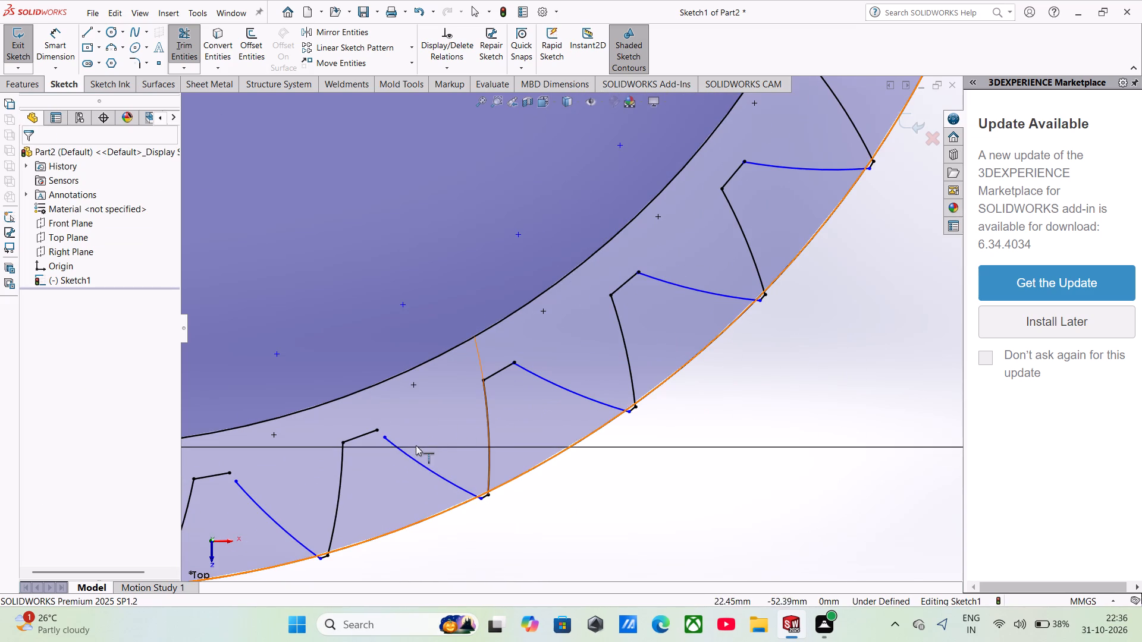
left_click(410, 454)
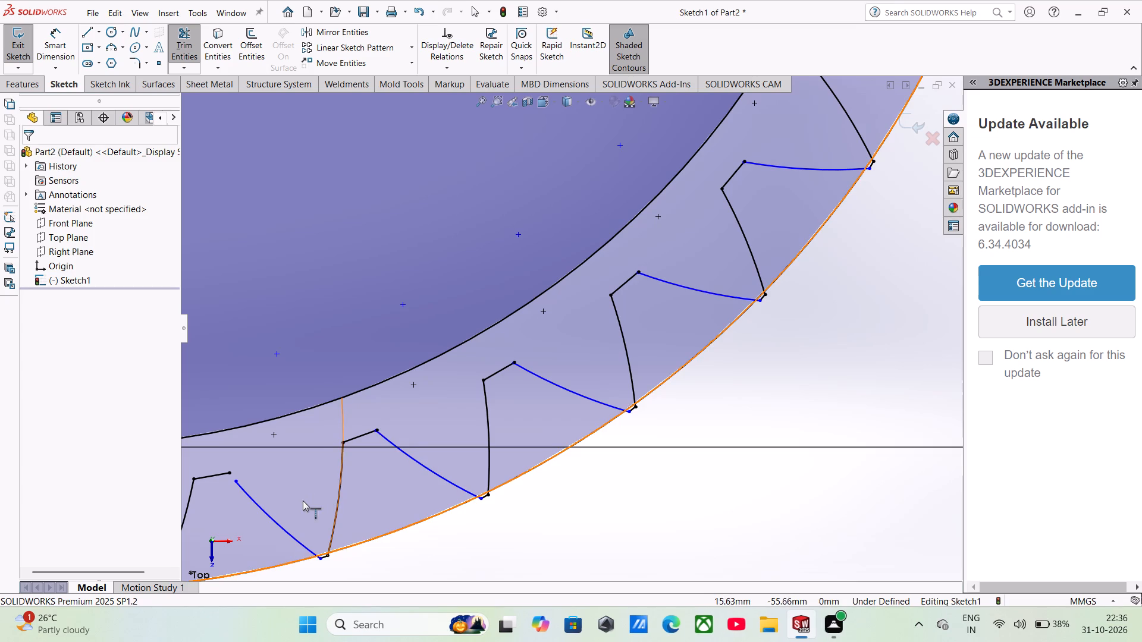
left_click(263, 509)
scroll(264, 501, "up", 3)
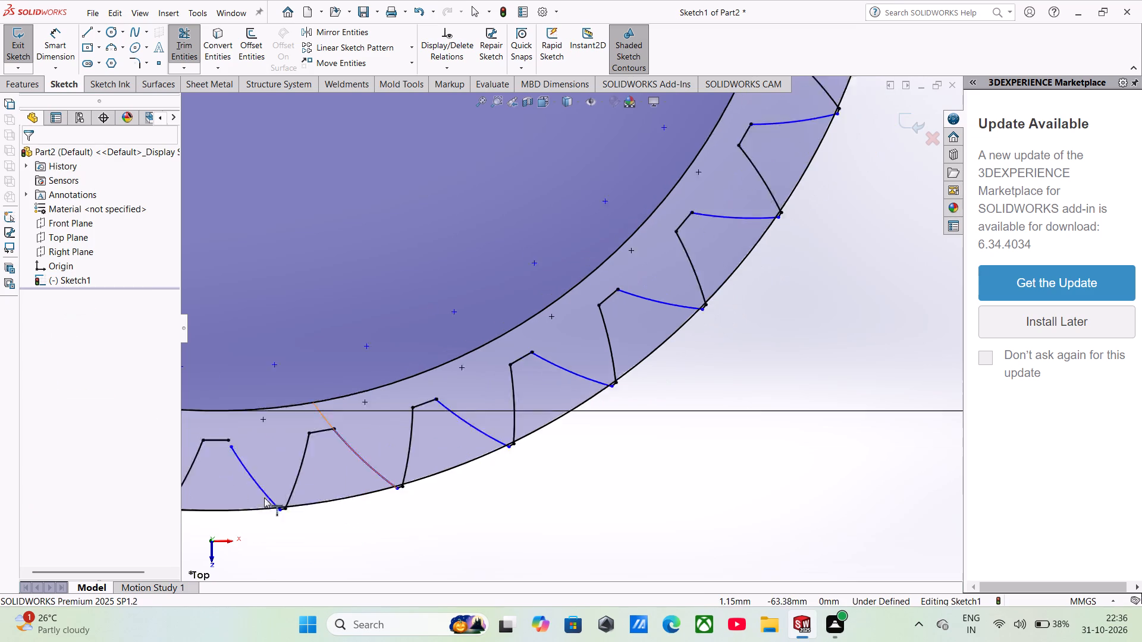
scroll(271, 445, "down", 3)
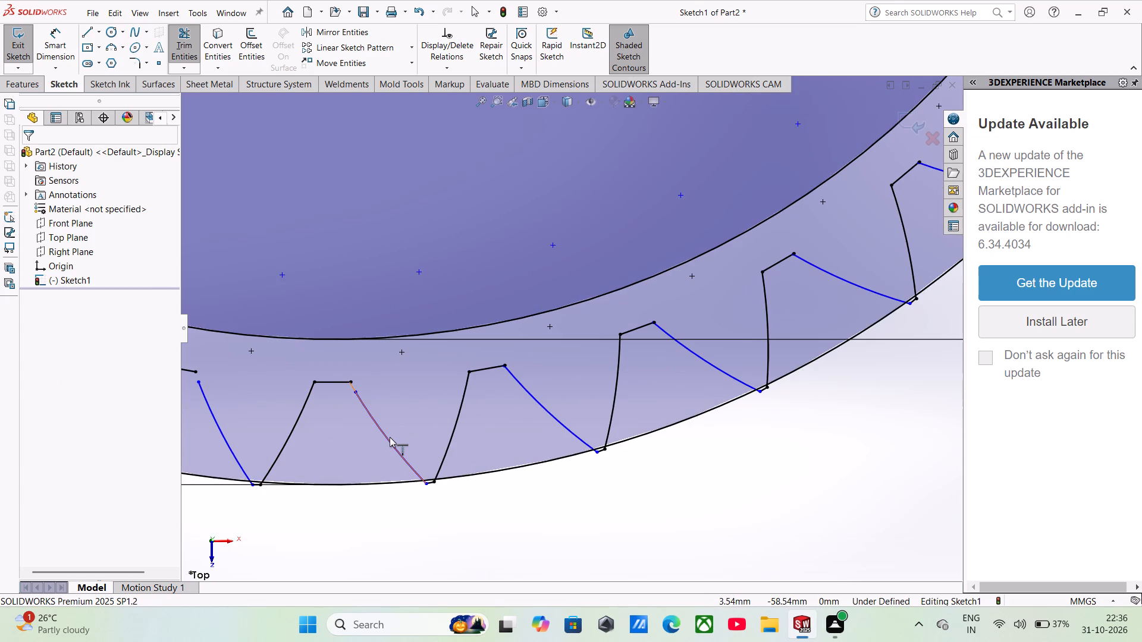
left_click(390, 437)
Extend the next six short flank arcs clockwise, from the +Z side towards the -X side of the gear, to the ends of their base lines.
scroll(362, 433, "up", 3)
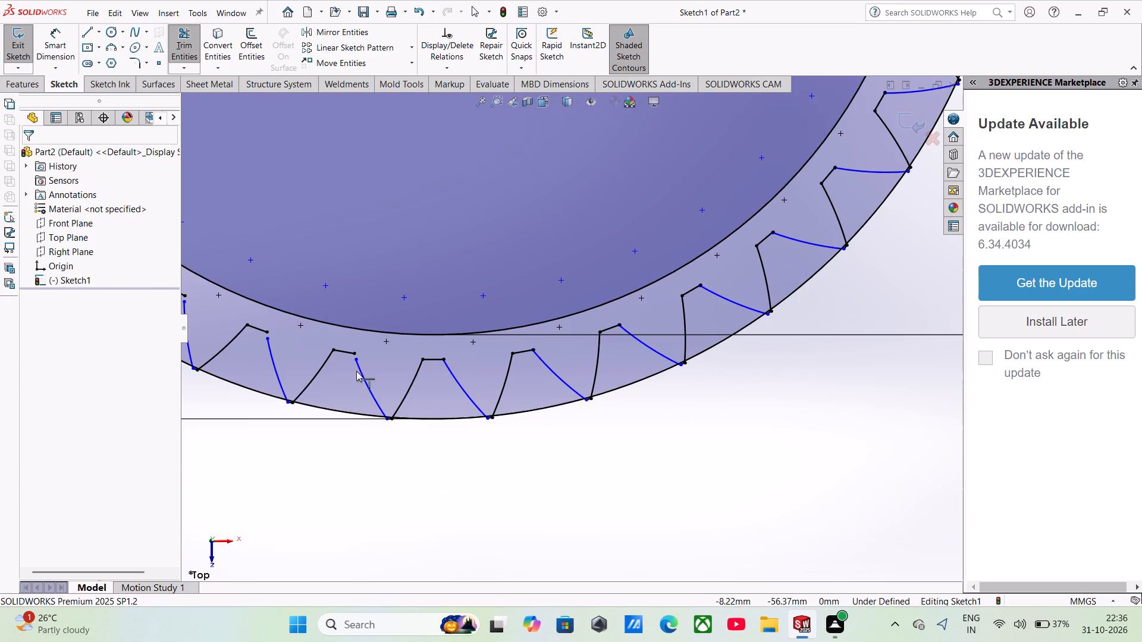
left_click(358, 368)
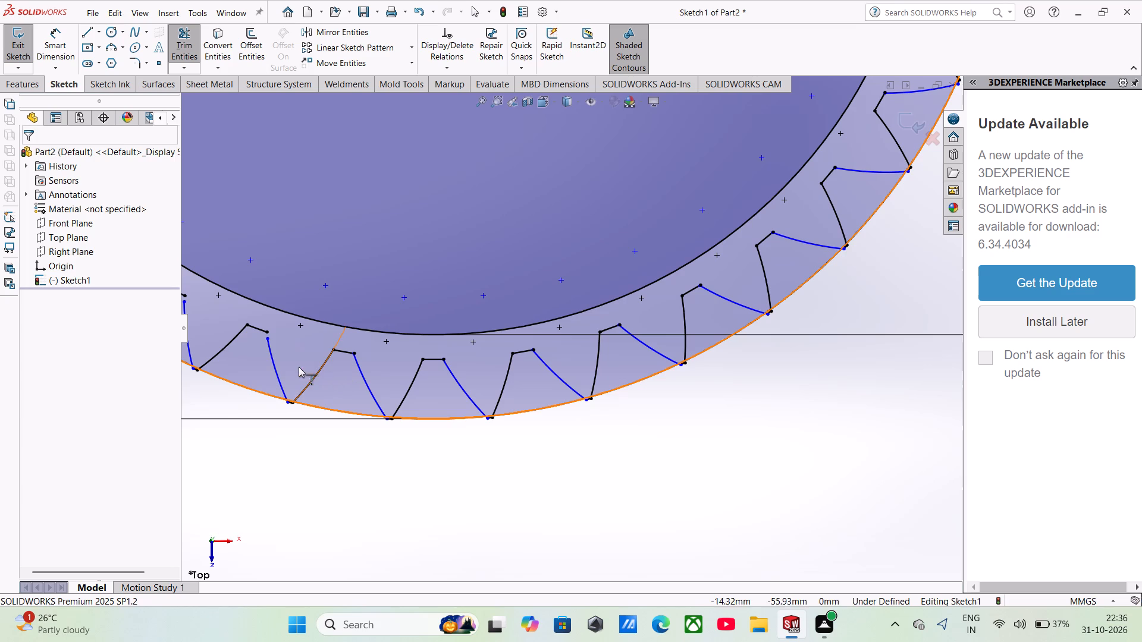
left_click(274, 367)
scroll(274, 367, "up", 3)
scroll(309, 313, "down", 3)
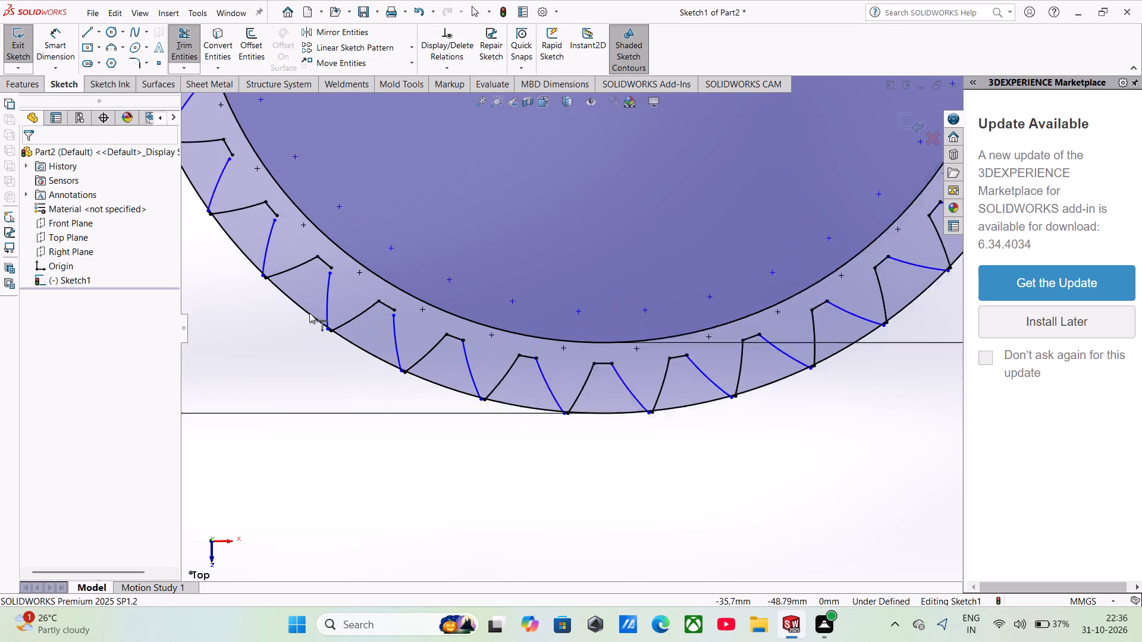
left_click(424, 342)
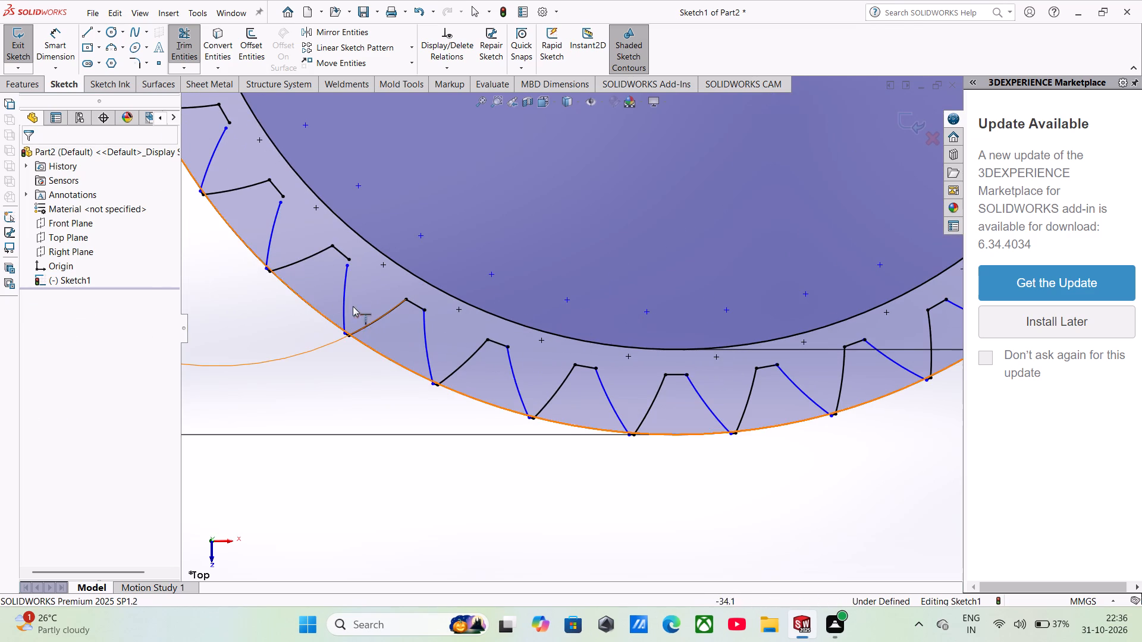
left_click(343, 298)
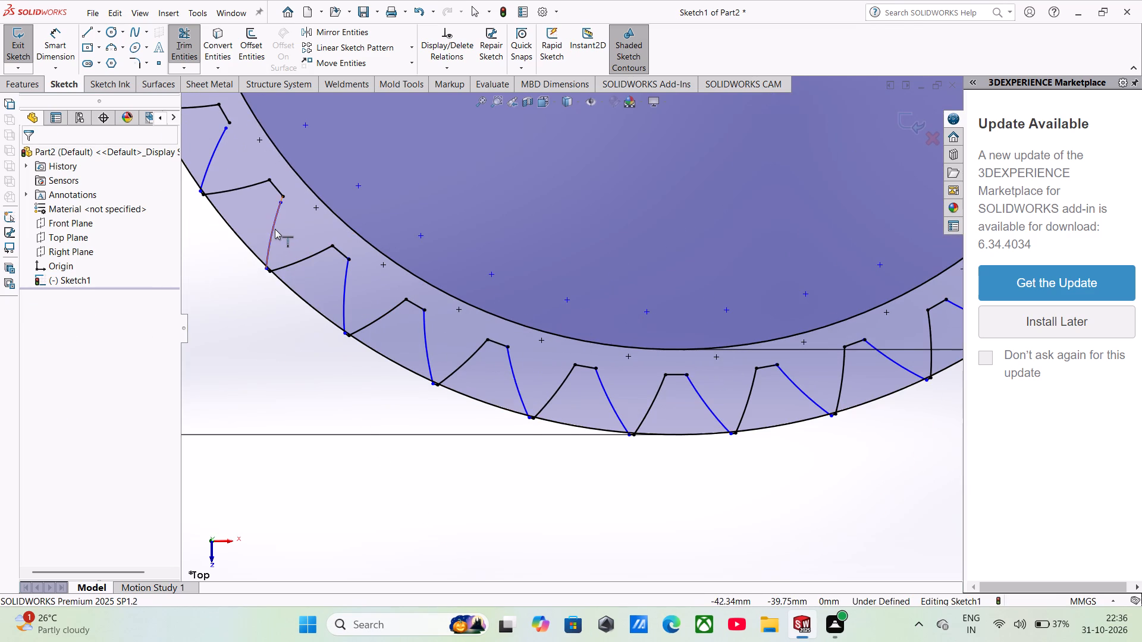
left_click(275, 229)
scroll(275, 229, "up", 2)
scroll(304, 166, "down", 3)
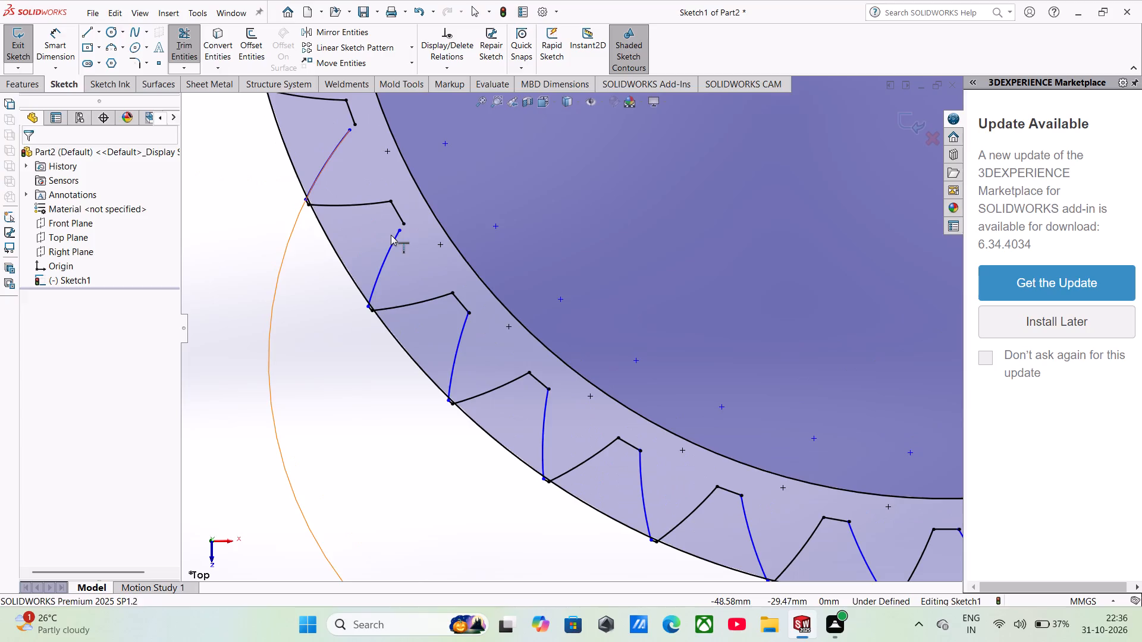
left_click(394, 241)
scroll(374, 211, "up", 2)
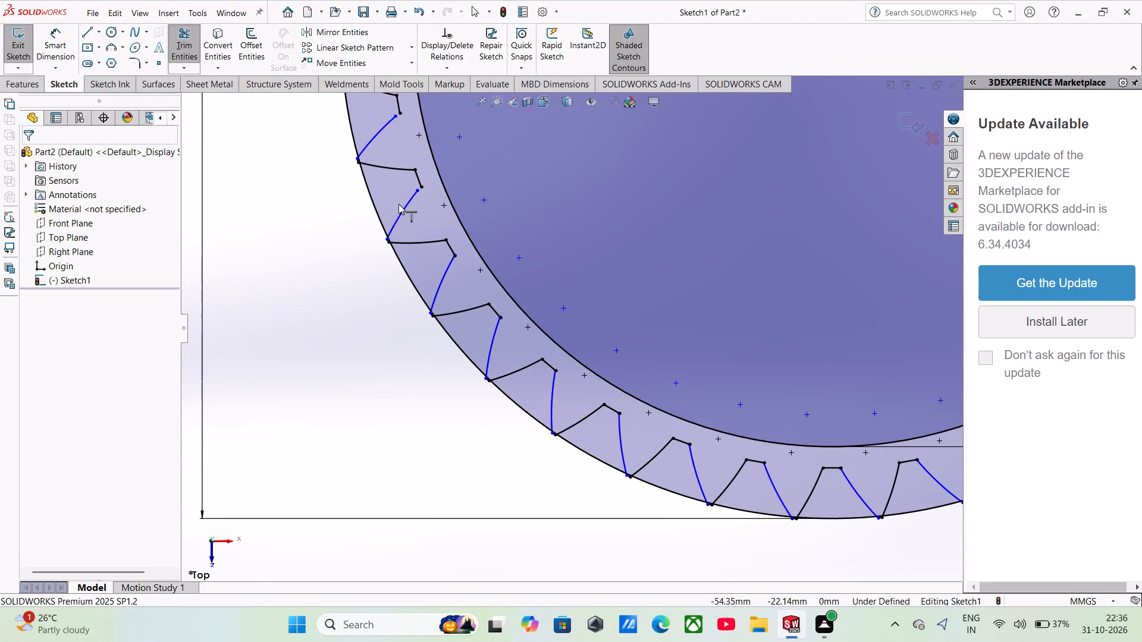
Extend the last six short flank arcs clockwise, around the gear's -X side, to the ends of their base lines.
left_click(406, 202)
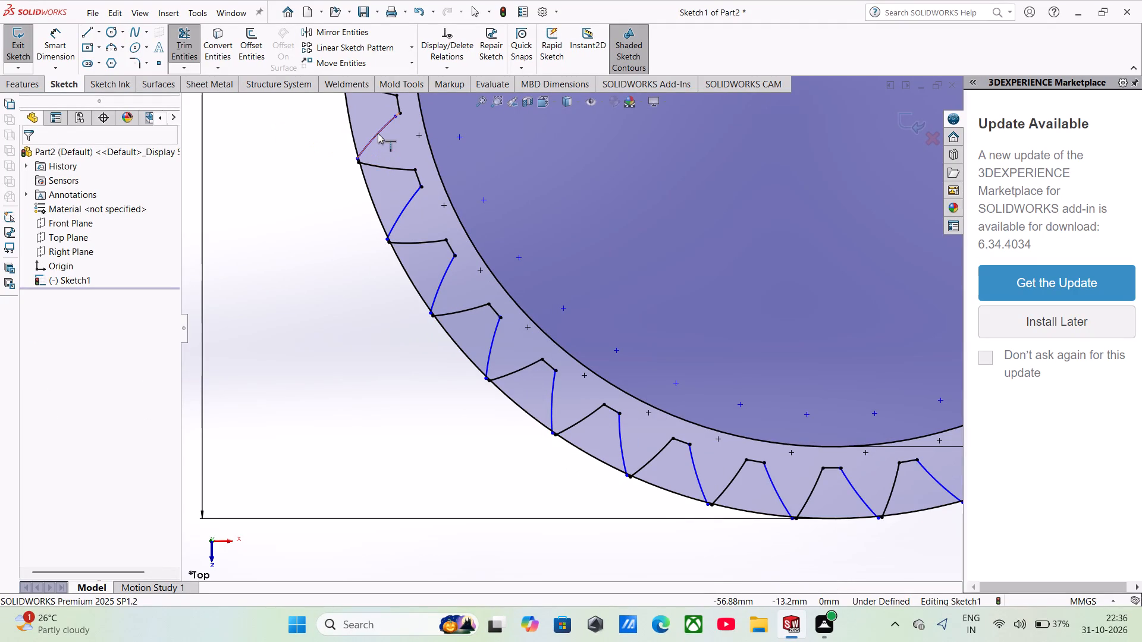
left_click(378, 133)
scroll(390, 137, "up", 5)
scroll(568, 140, "down", 4)
scroll(457, 266, "down", 4)
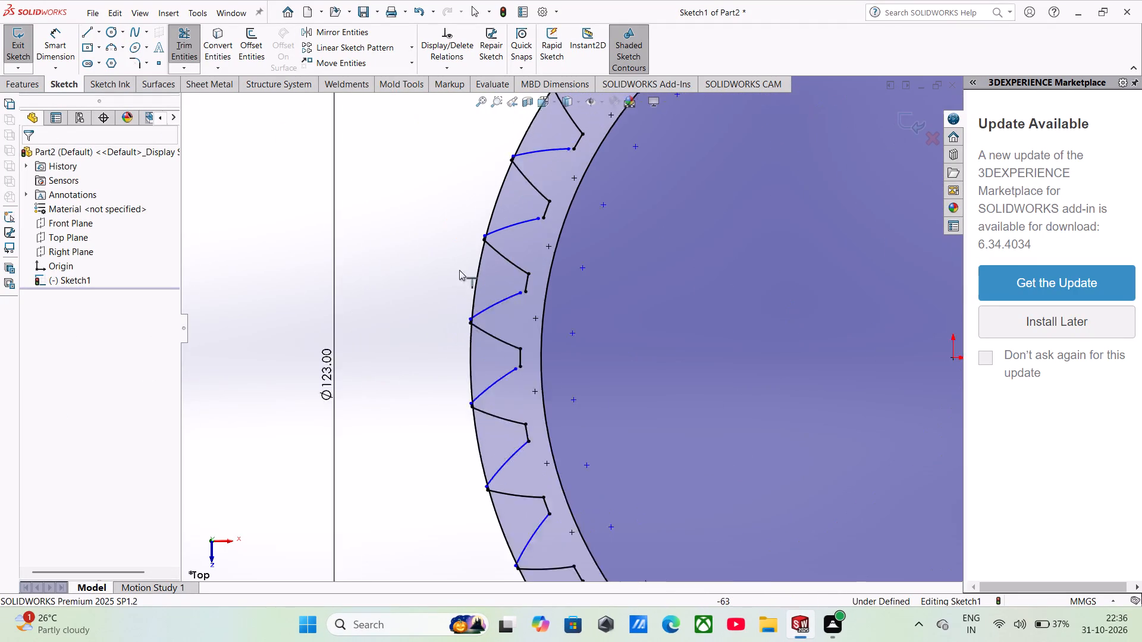
left_click(550, 317)
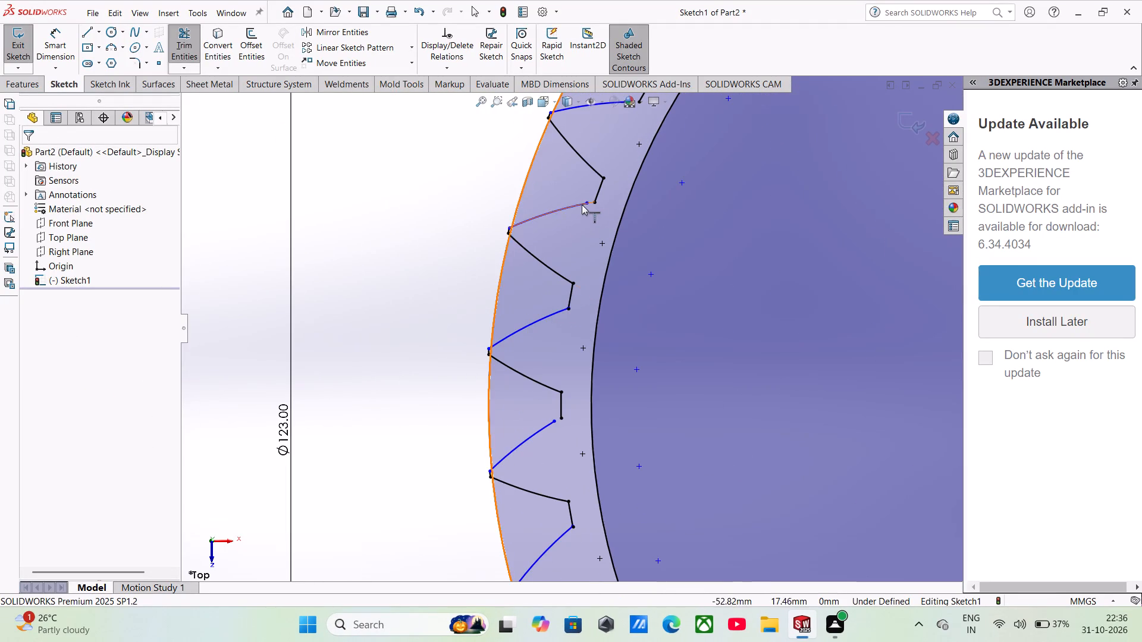
left_click(556, 204)
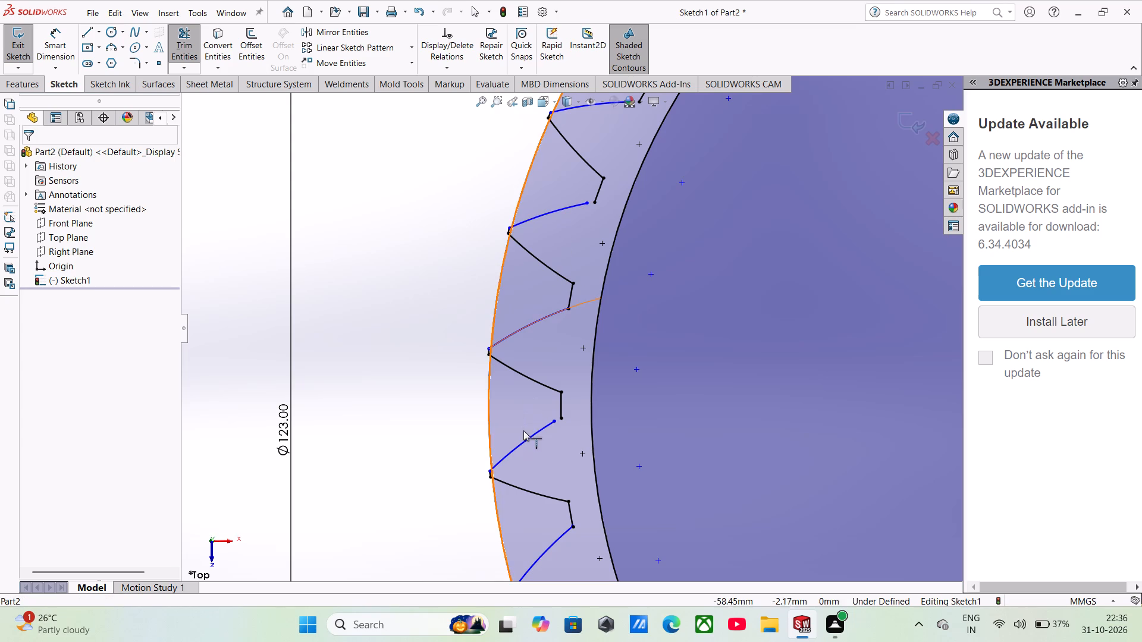
left_click(528, 436)
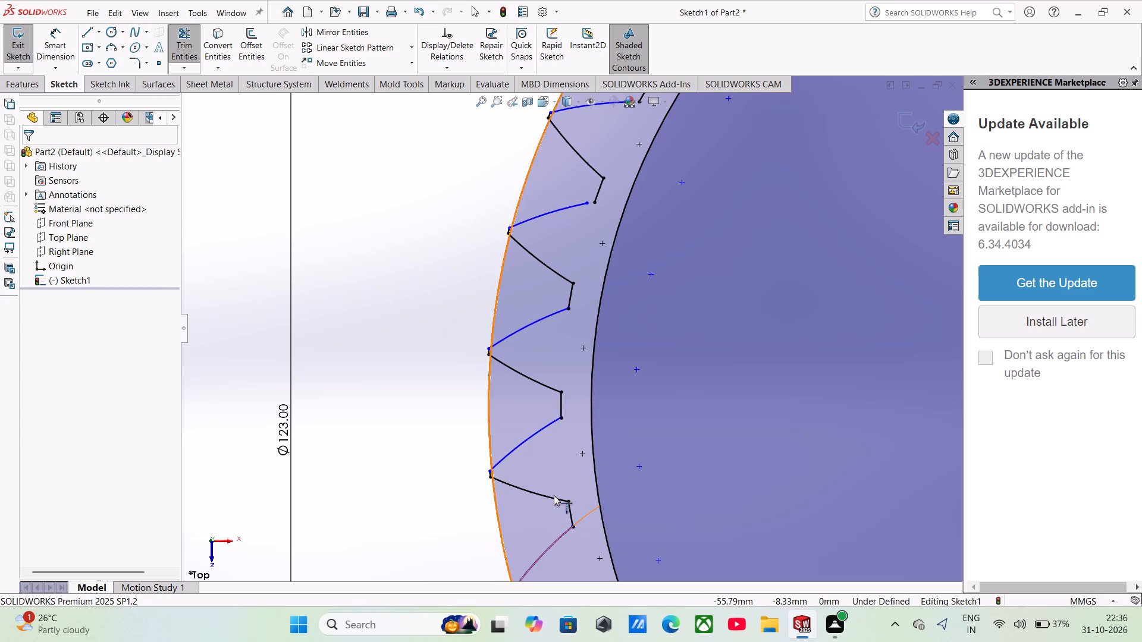
left_click(574, 206)
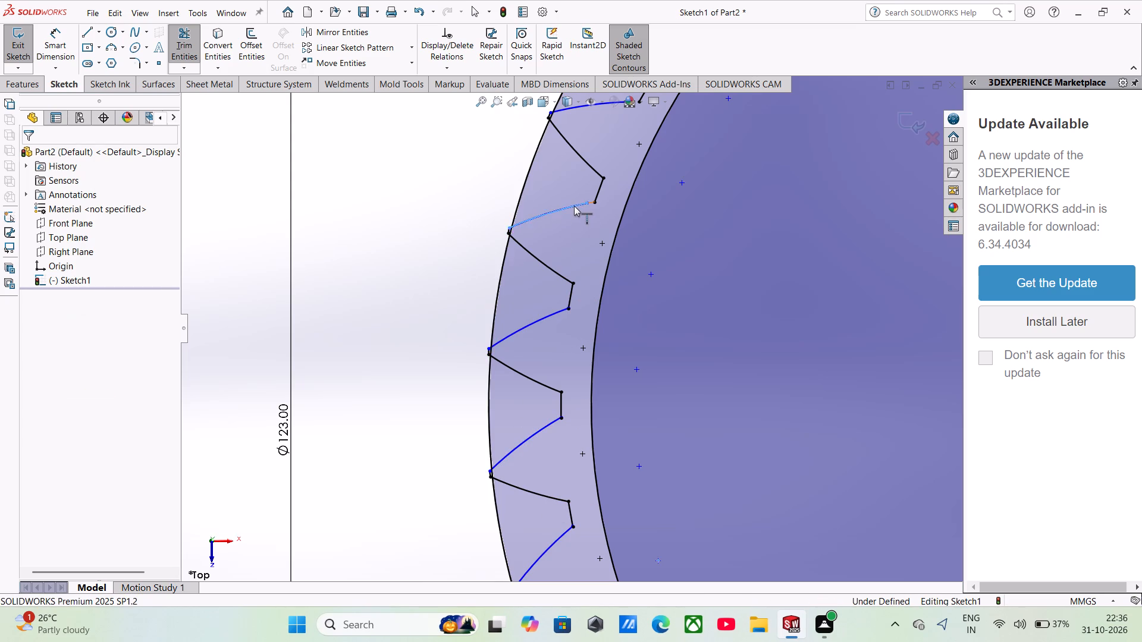
scroll(599, 171, "up", 3)
scroll(598, 173, "down", 3)
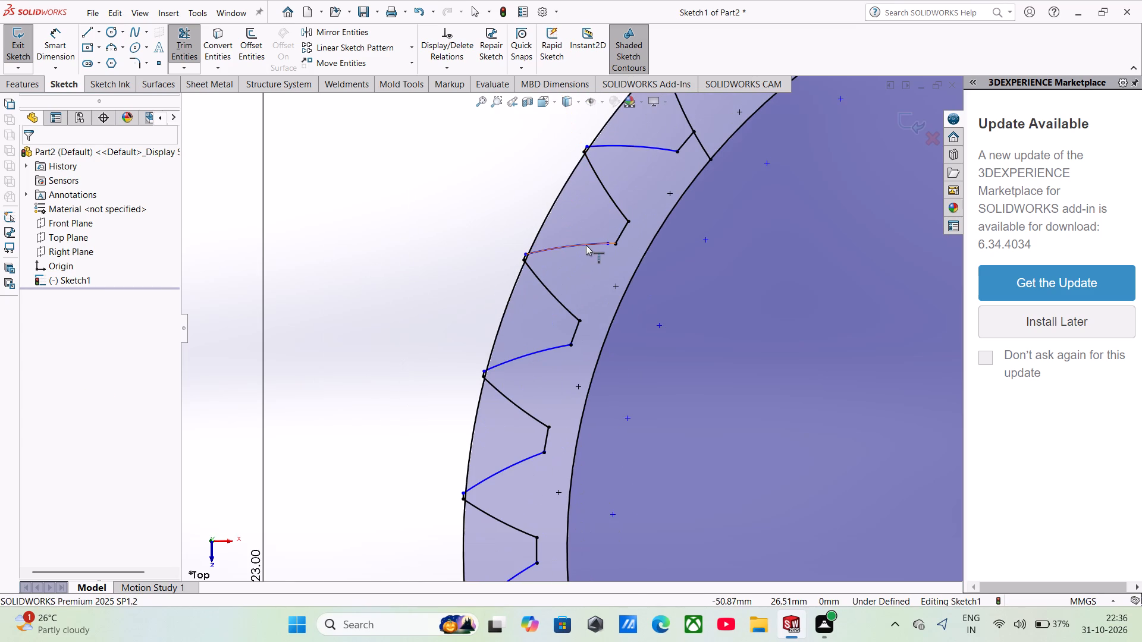
left_click(586, 246)
scroll(660, 230, "up", 3)
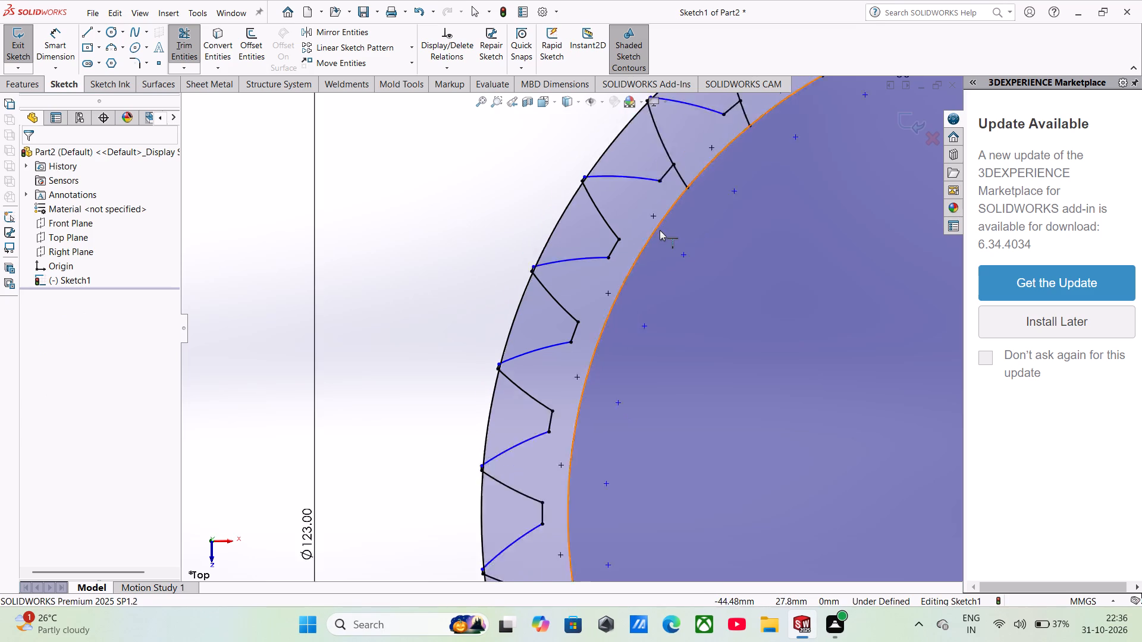
Trim the flank overshoots between the tooth base lines and the 105 mm circle, from the -X side clockwise through the dimensioned original tooth.
left_click(185, 64)
left_click(188, 77)
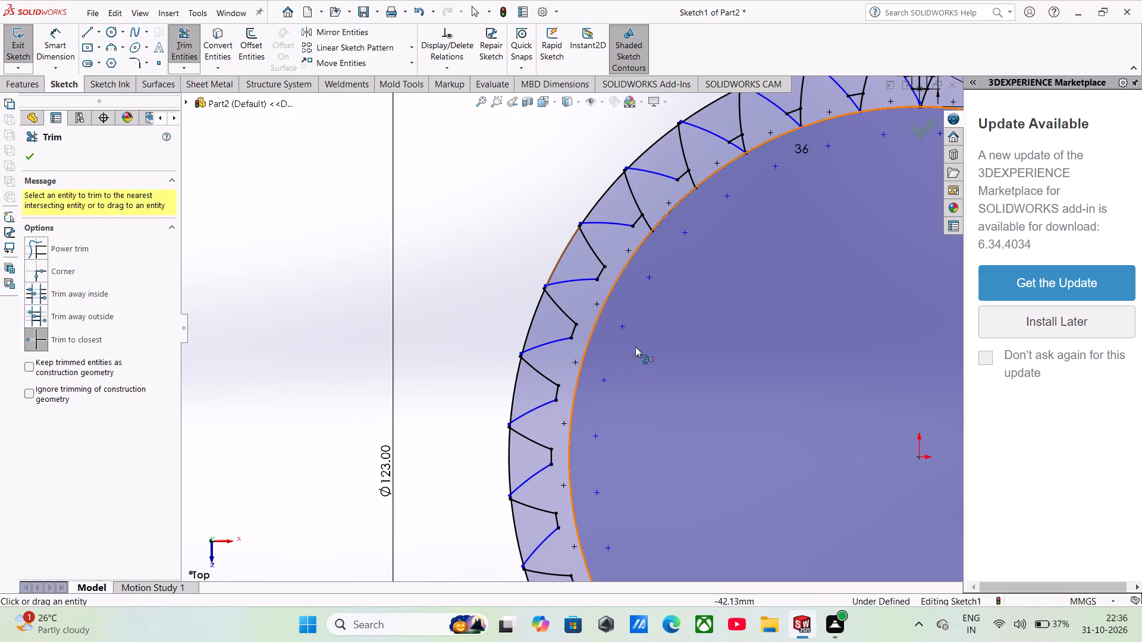
left_click(646, 219)
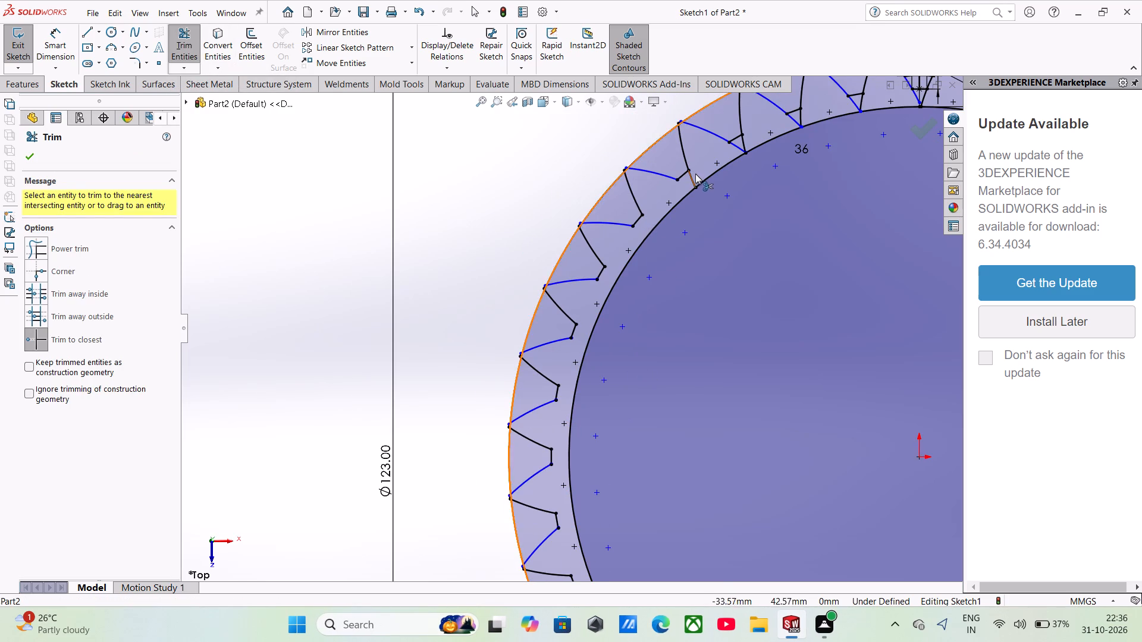
left_click(694, 180)
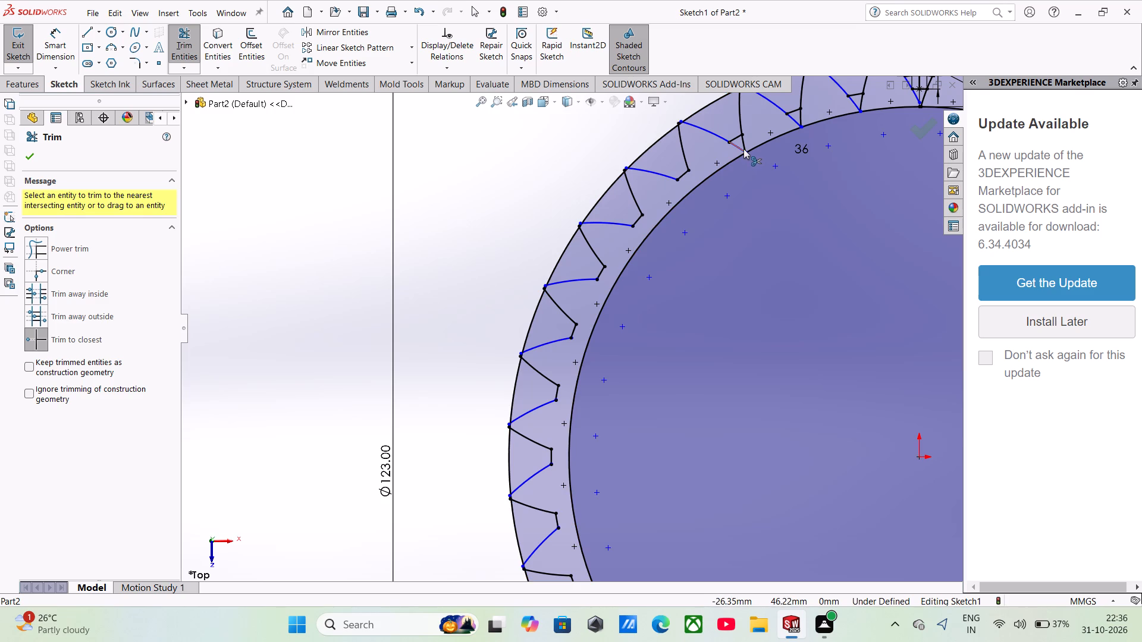
left_click(743, 149)
left_click(742, 146)
scroll(745, 143, "up", 2)
scroll(748, 159, "down", 3)
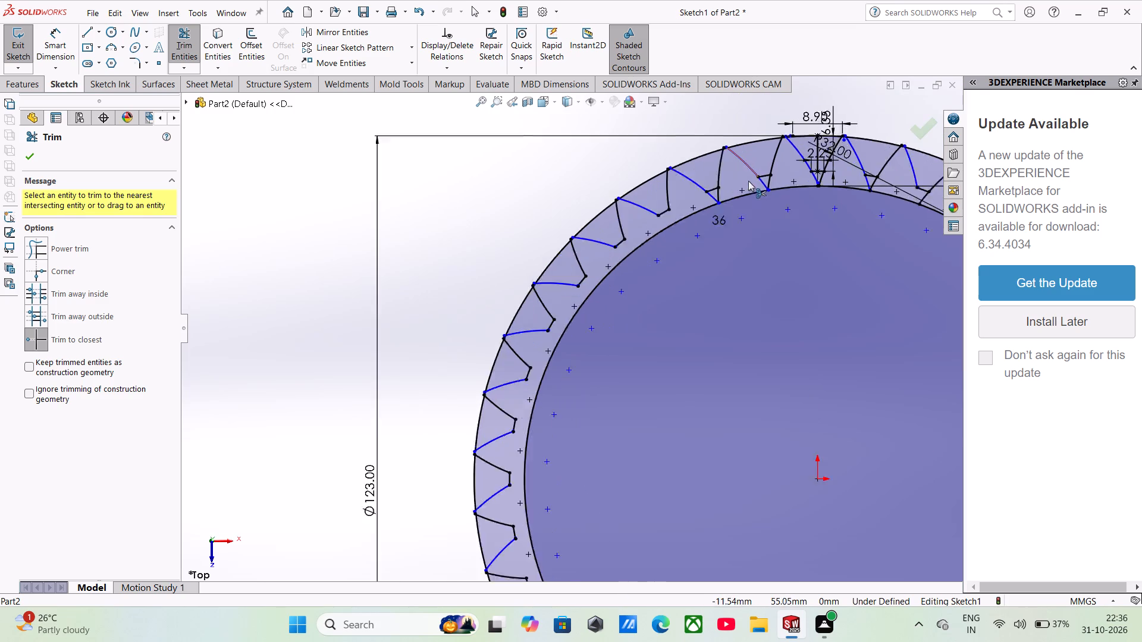
left_click(670, 226)
left_click(682, 219)
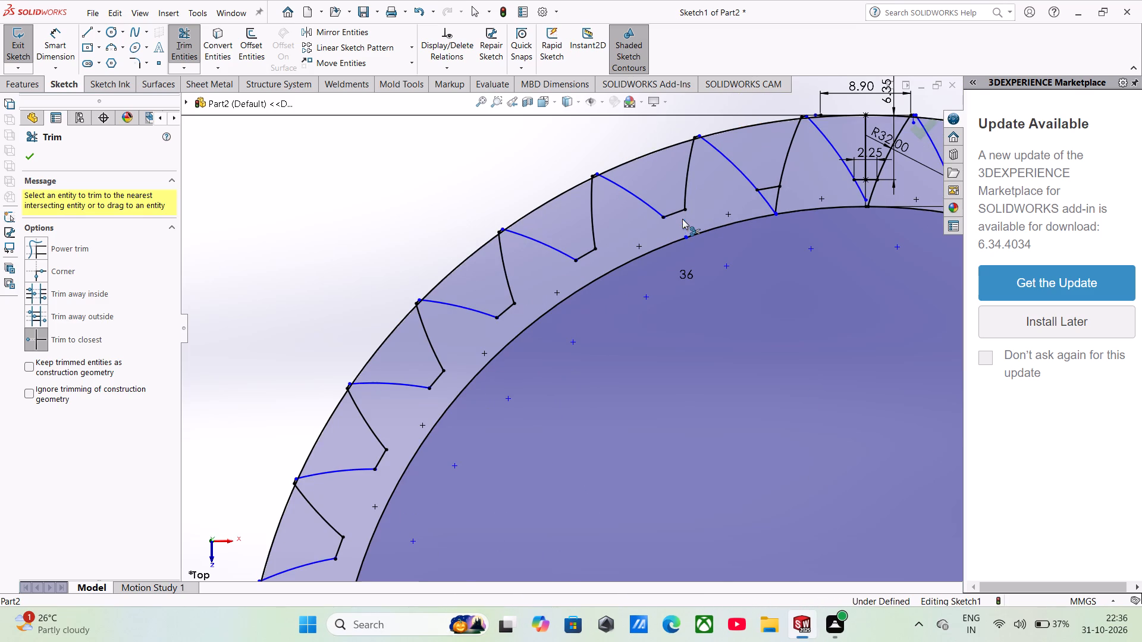
left_click(768, 206)
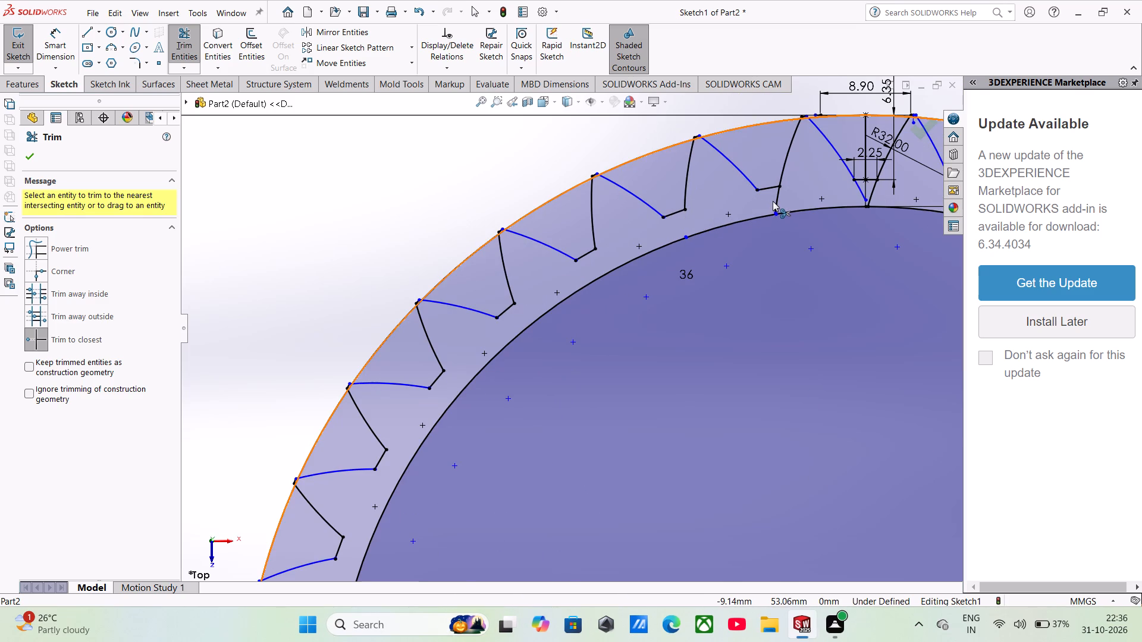
left_click(774, 200)
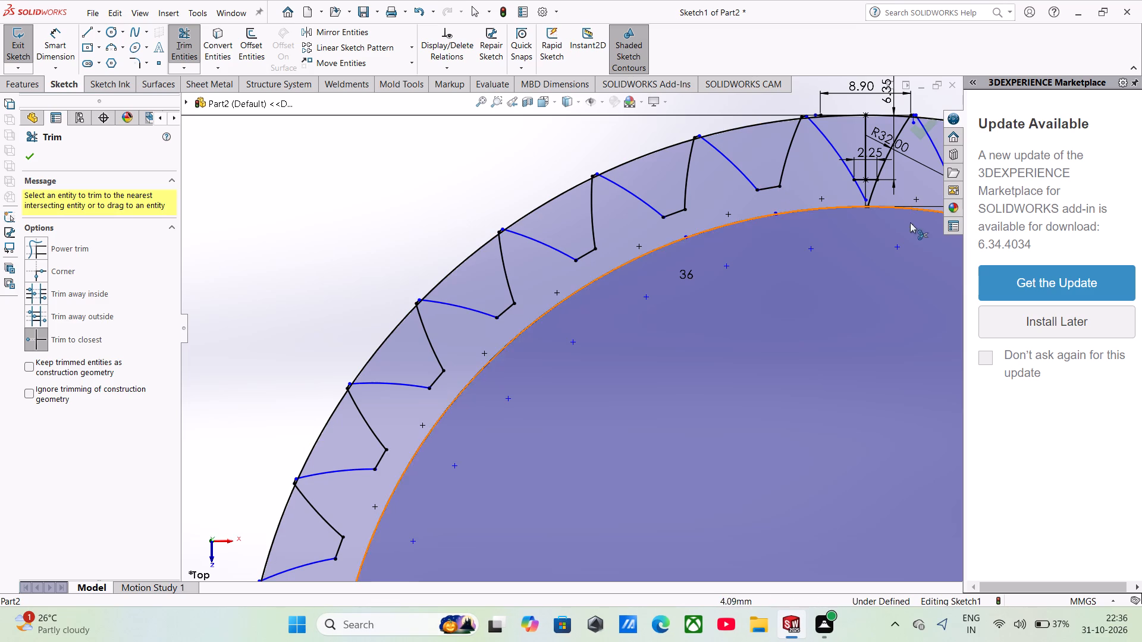
left_click(870, 192)
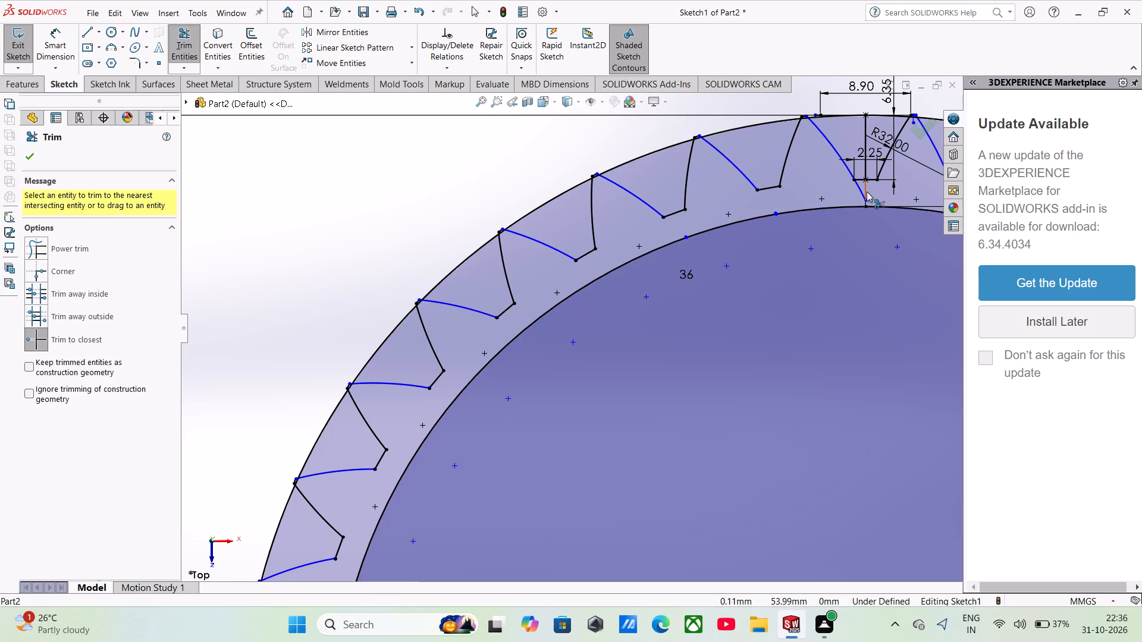
left_click(861, 190)
left_click(868, 191)
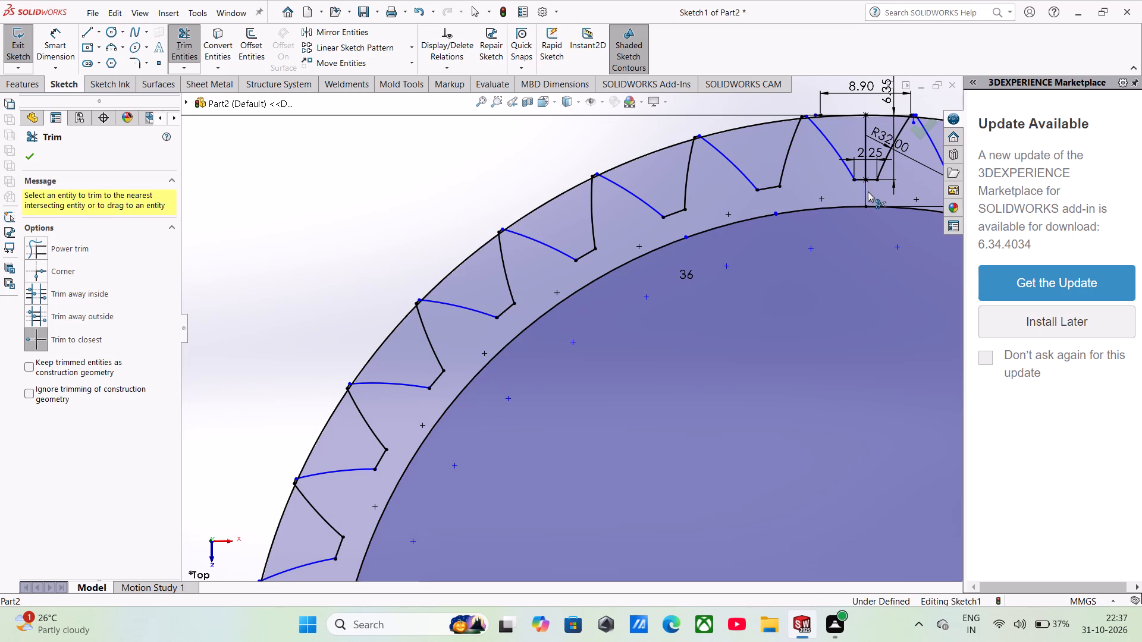
Trim the remaining flank overshoots at the 105 mm circle, from beside the original tooth clockwise towards the +X side.
scroll(868, 200, "up", 3)
scroll(790, 257, "down", 3)
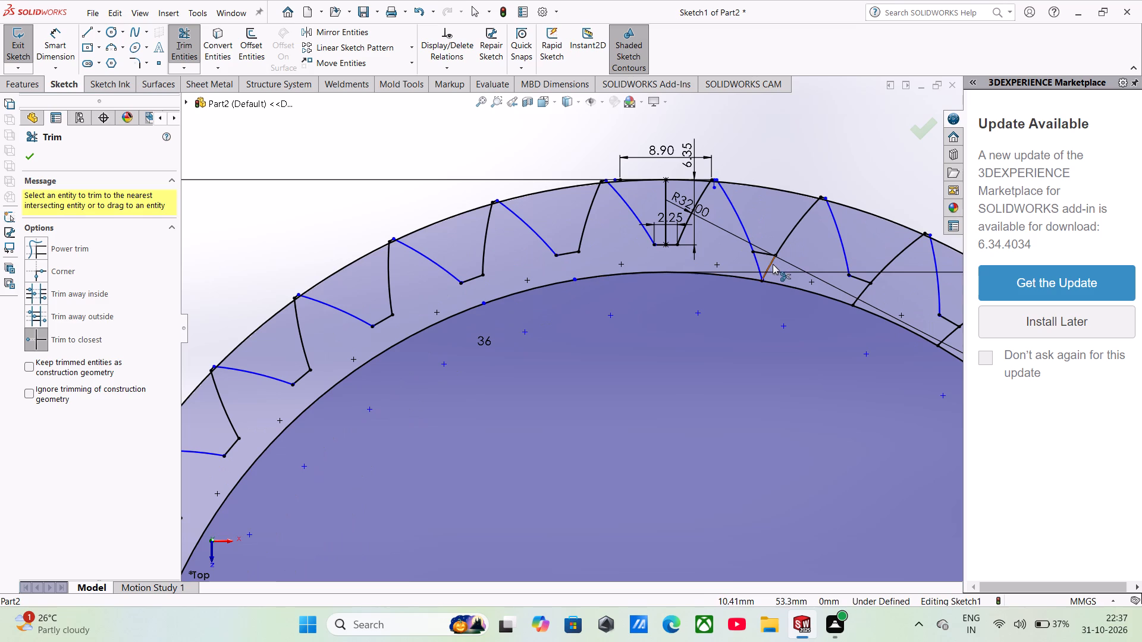
left_click(772, 265)
left_click(755, 263)
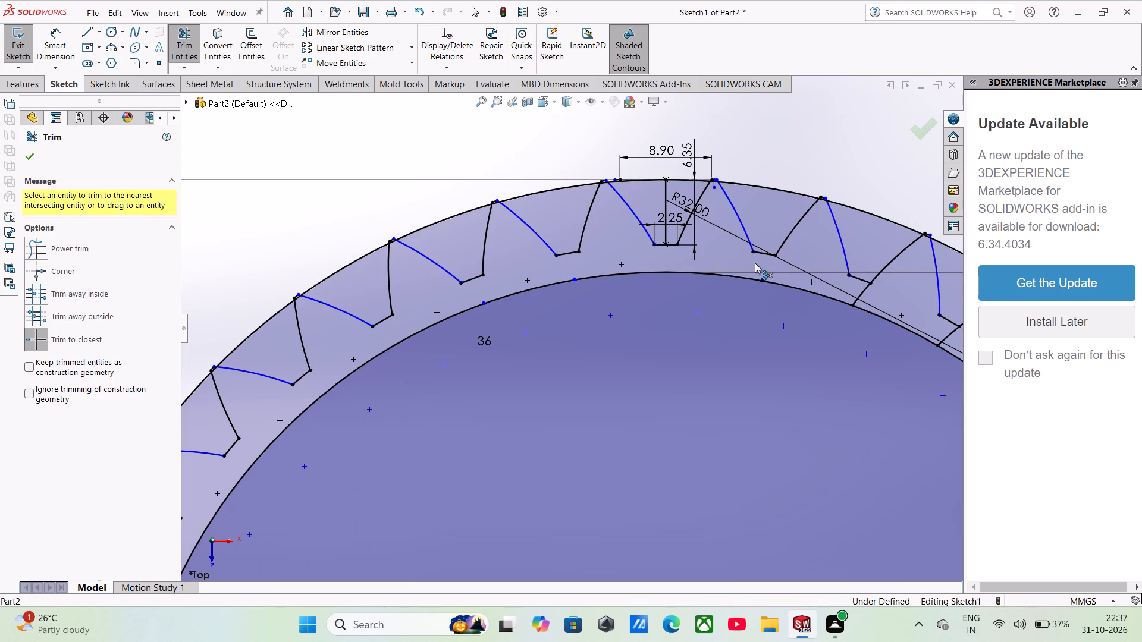
left_click(858, 294)
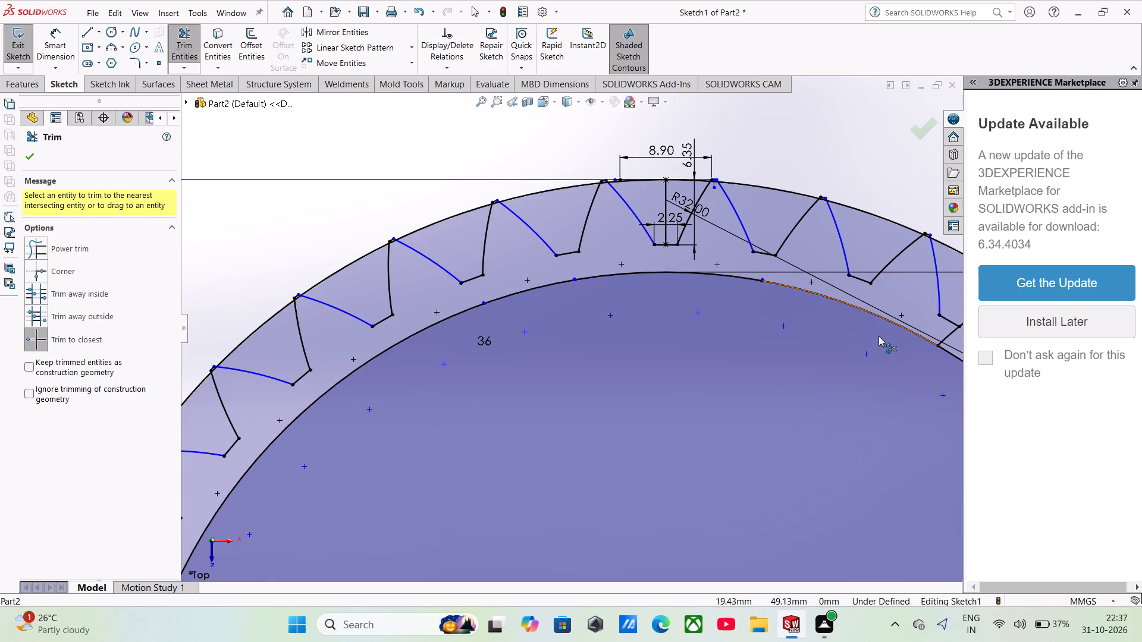
scroll(879, 340, "up", 2)
left_click(833, 332)
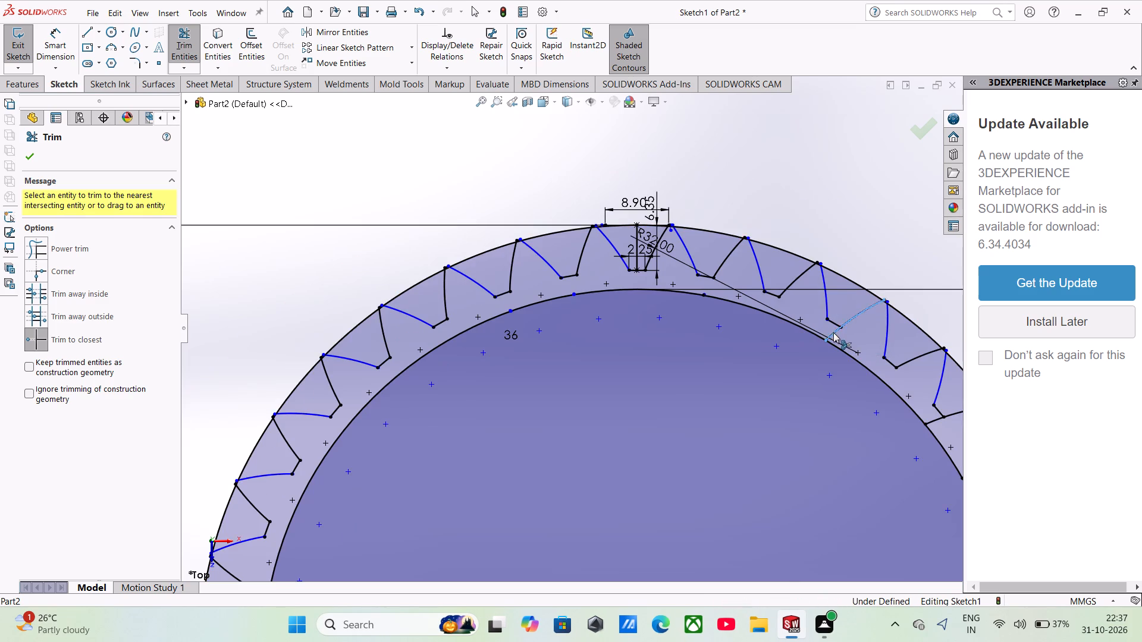
scroll(886, 413, "up", 3)
scroll(863, 428, "down", 4)
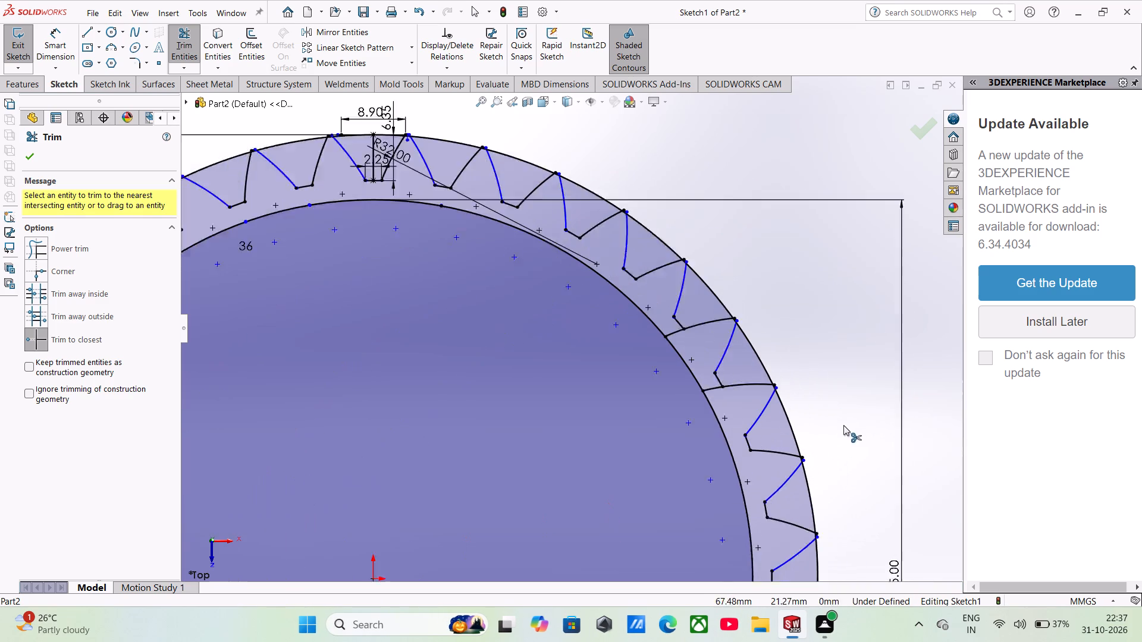
left_click(661, 379)
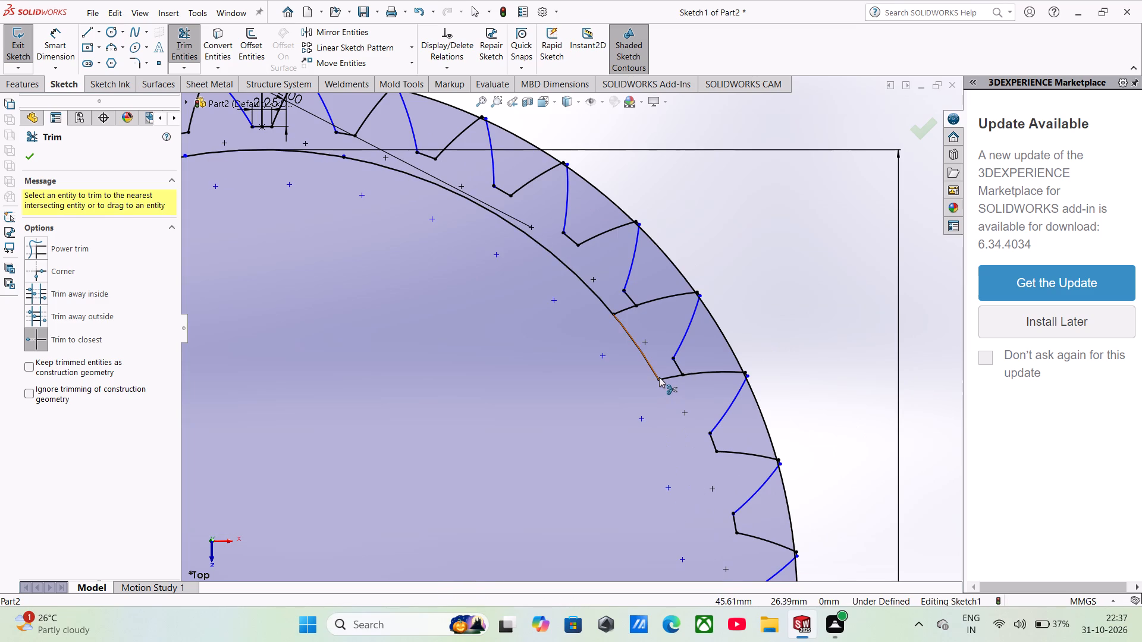
key("ctrl+z")
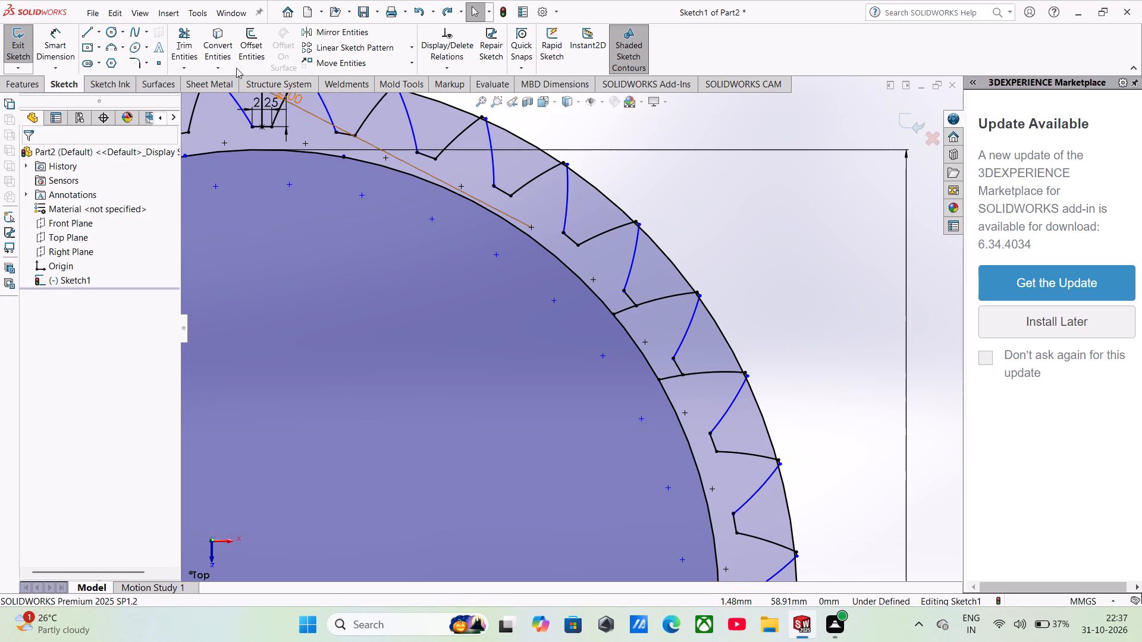
left_click(182, 43)
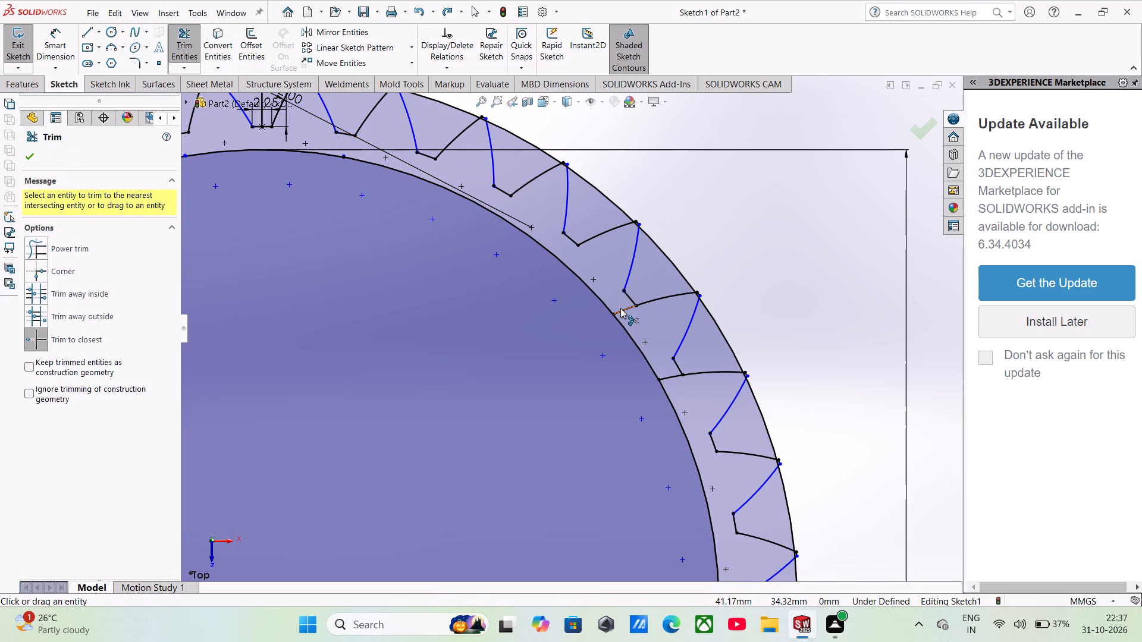
left_click(621, 309)
left_click(665, 379)
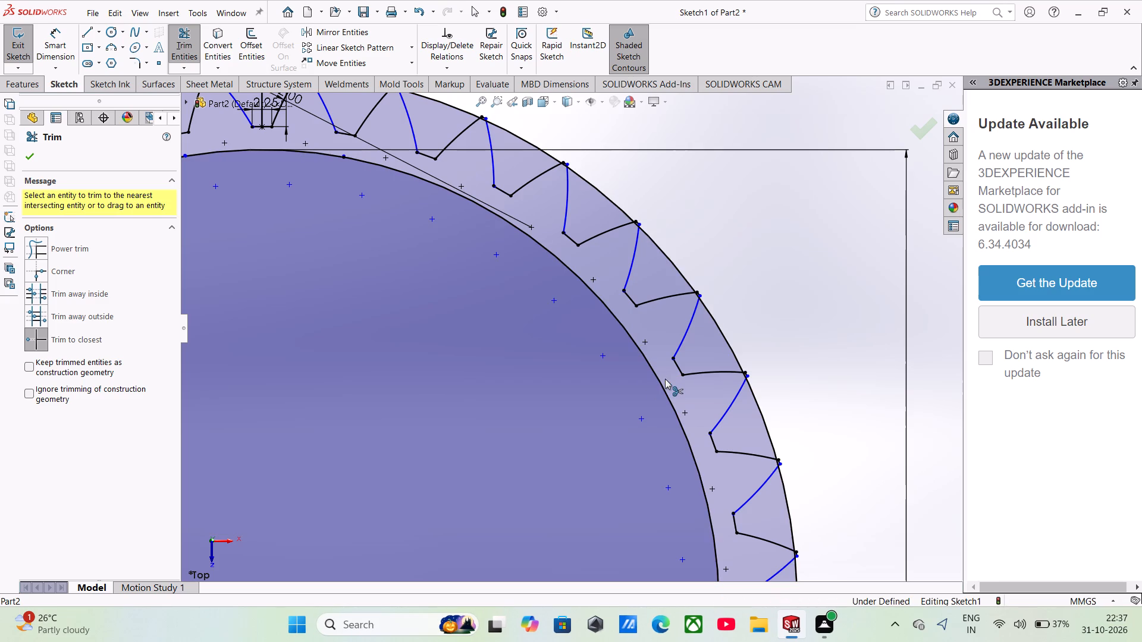
Trim four neighbouring segments of the 123 mm outer circle across the wide tooth openings, from the -X/+Z quadrant to the +Z side.
scroll(720, 487, "up", 5)
scroll(635, 530, "down", 2)
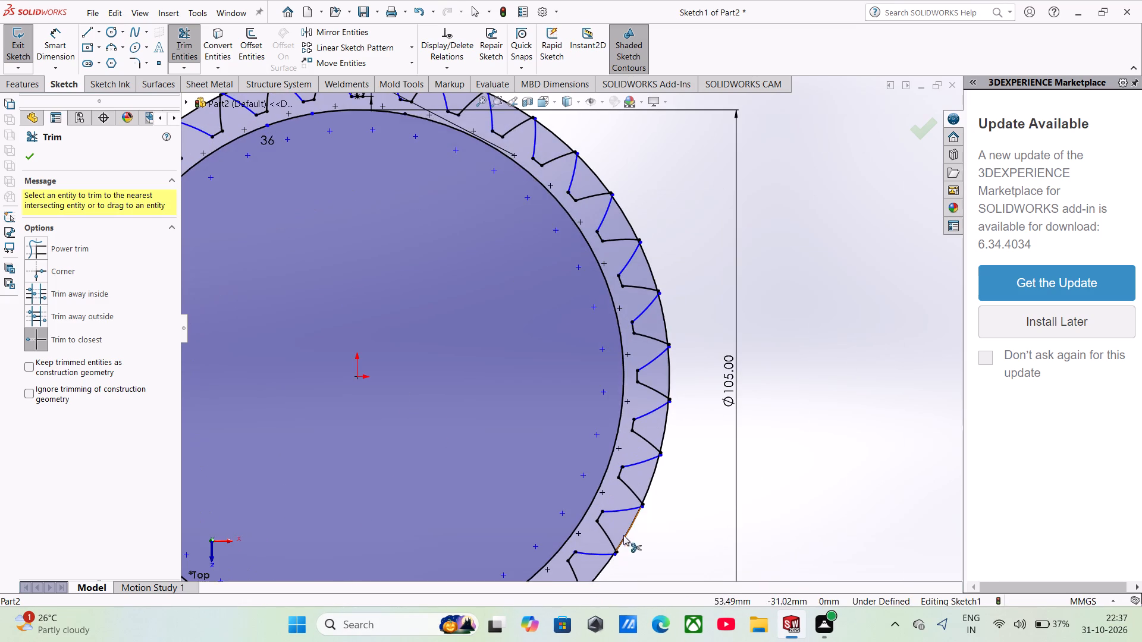
scroll(559, 521, "up", 5)
scroll(461, 445, "down", 4)
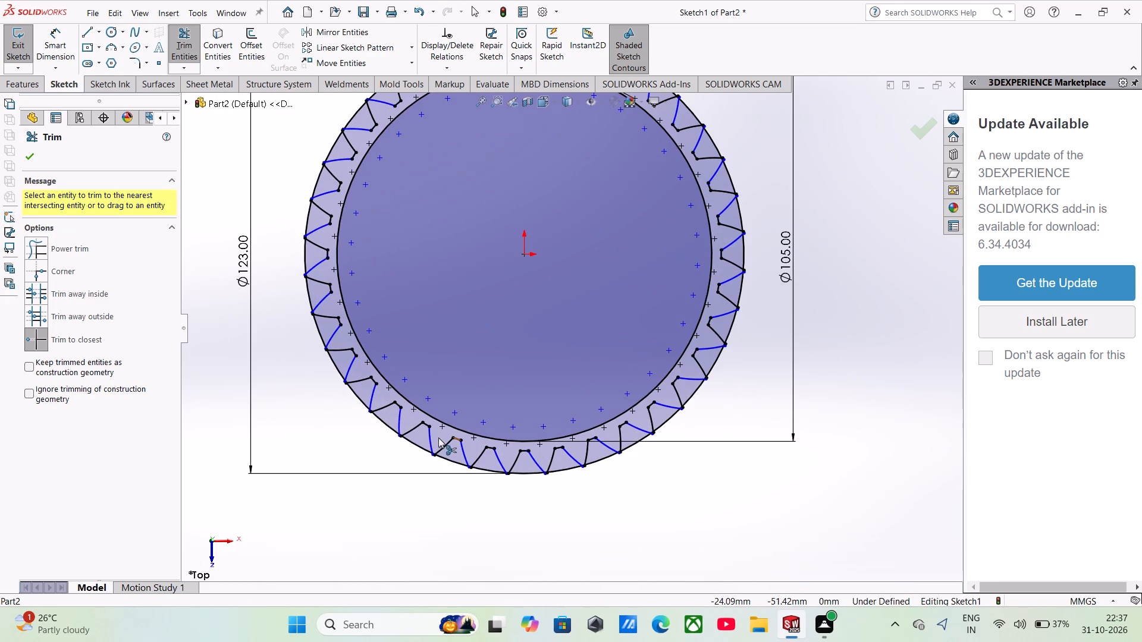
left_click(425, 448)
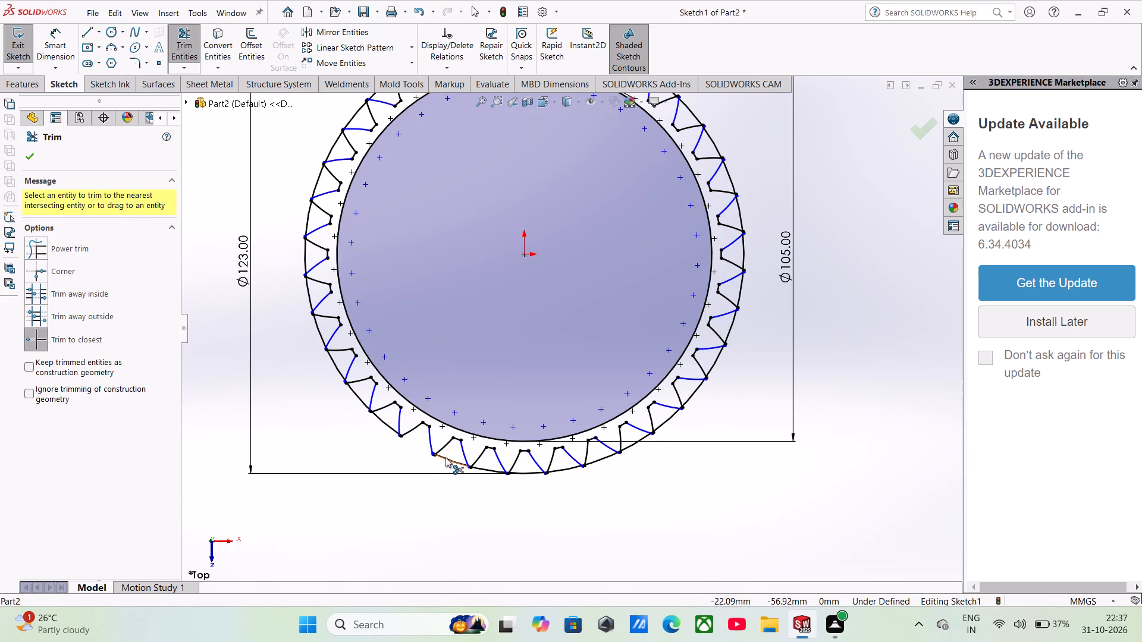
left_click(445, 457)
left_click(487, 470)
scroll(487, 470, "down", 4)
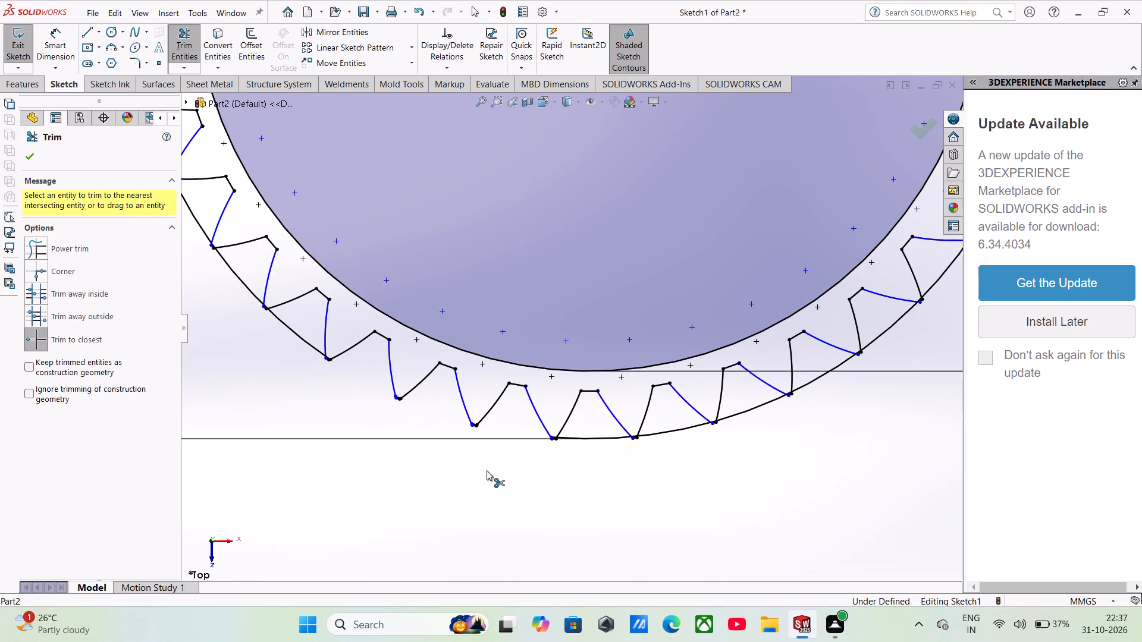
left_click(610, 438)
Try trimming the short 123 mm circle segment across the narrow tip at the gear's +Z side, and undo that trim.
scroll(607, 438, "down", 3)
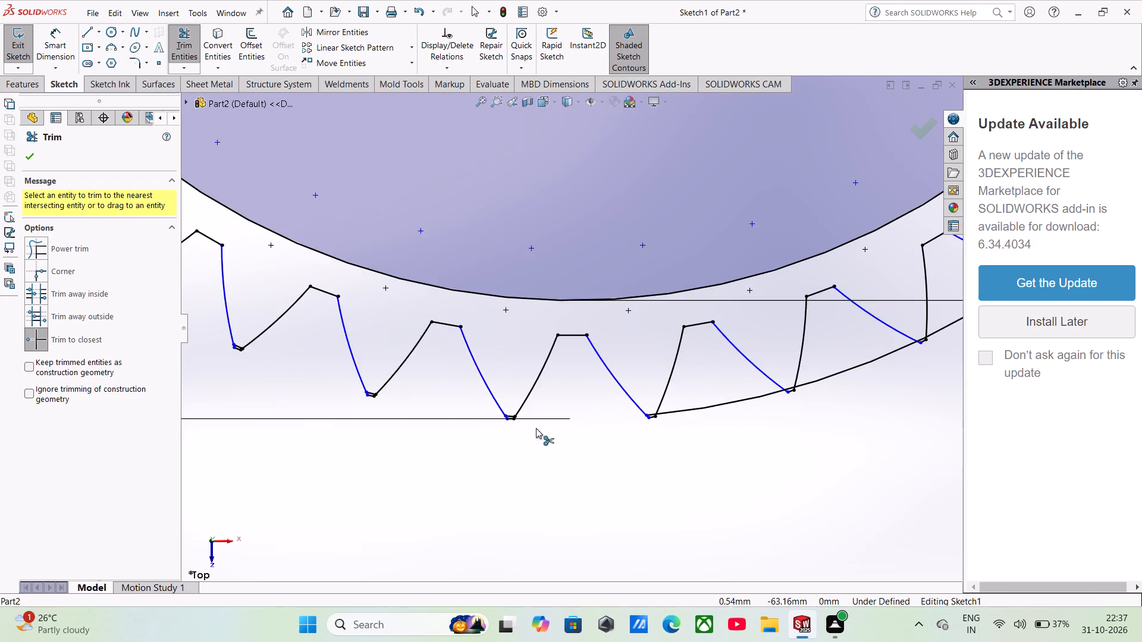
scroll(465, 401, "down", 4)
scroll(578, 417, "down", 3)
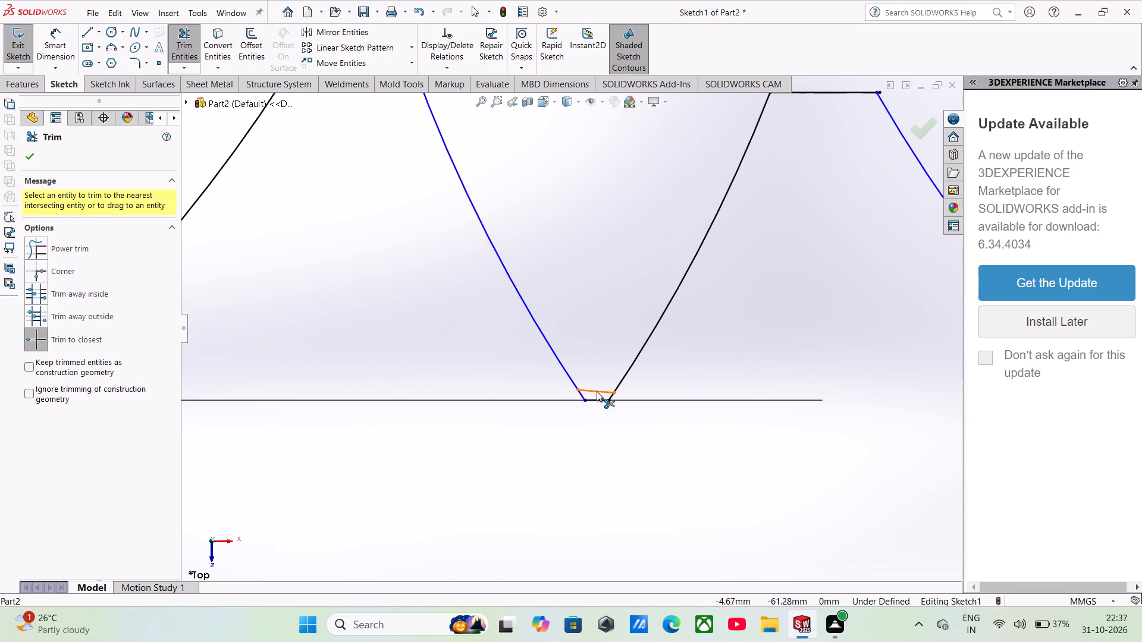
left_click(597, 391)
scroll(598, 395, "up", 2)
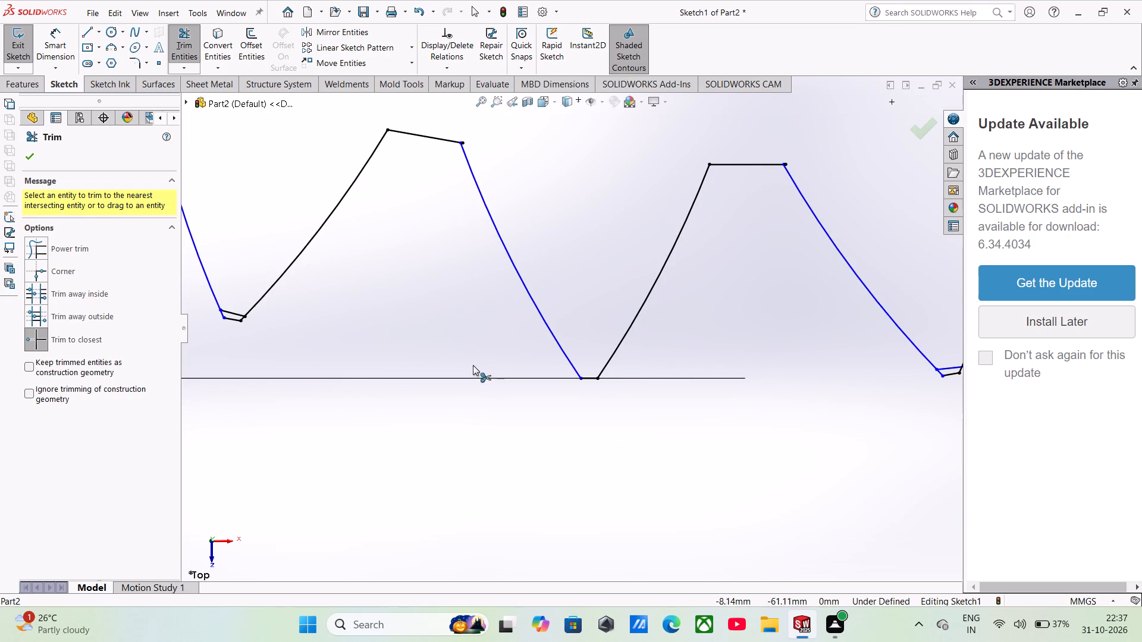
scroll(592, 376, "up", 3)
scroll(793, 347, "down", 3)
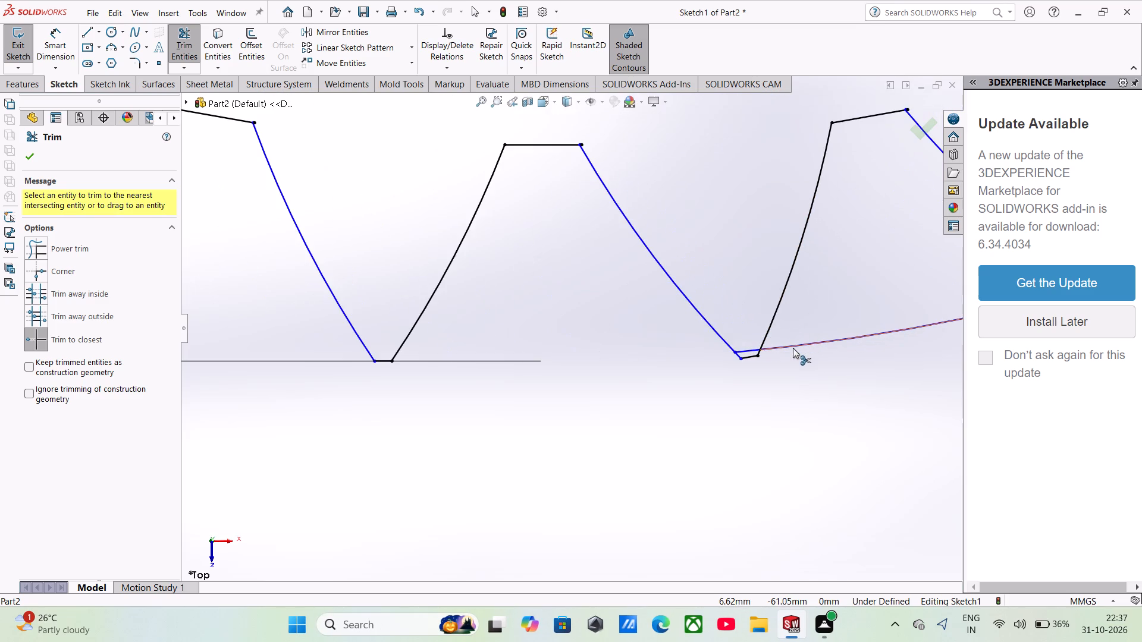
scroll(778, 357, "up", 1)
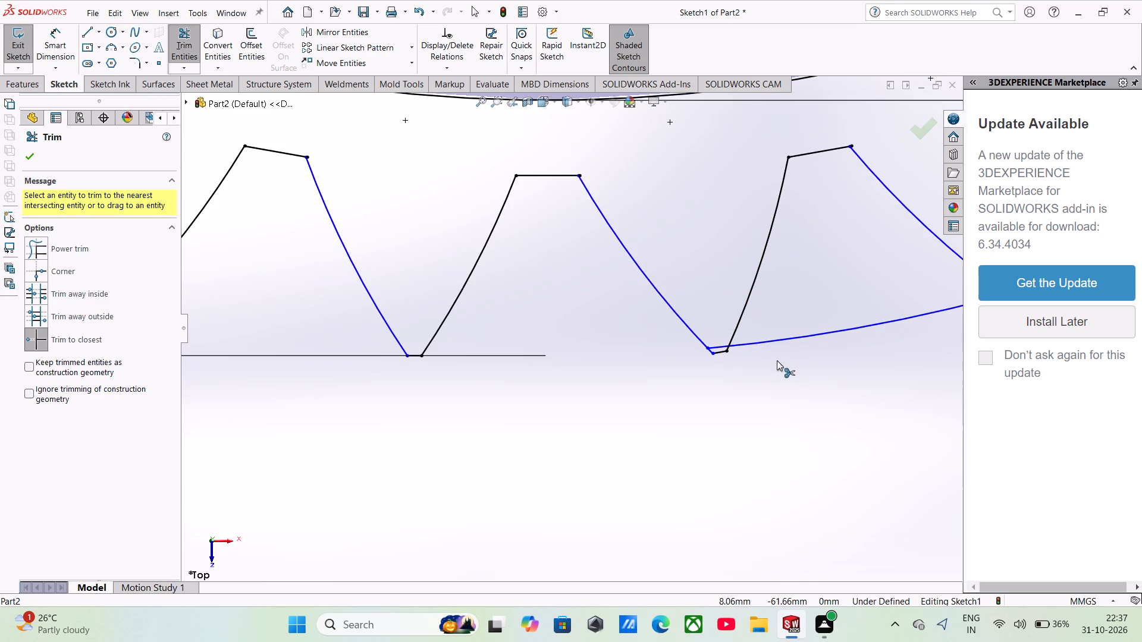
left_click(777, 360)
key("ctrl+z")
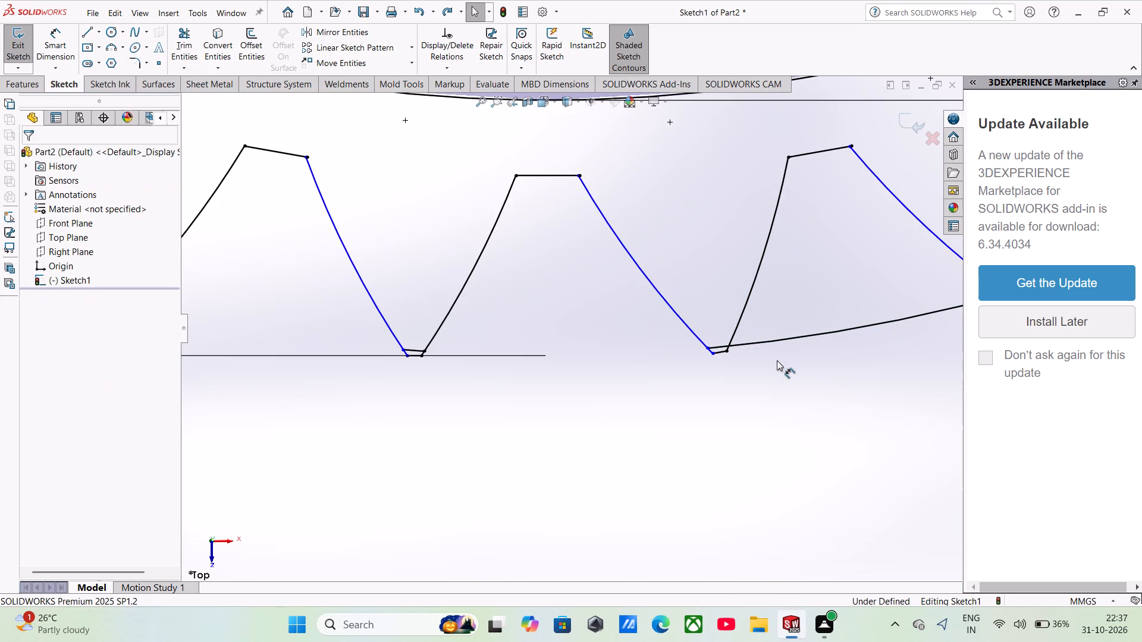
Trim the next seven 123 mm circle segments across the wide tooth openings, counterclockwise from the +Z side towards +X.
left_click(767, 339)
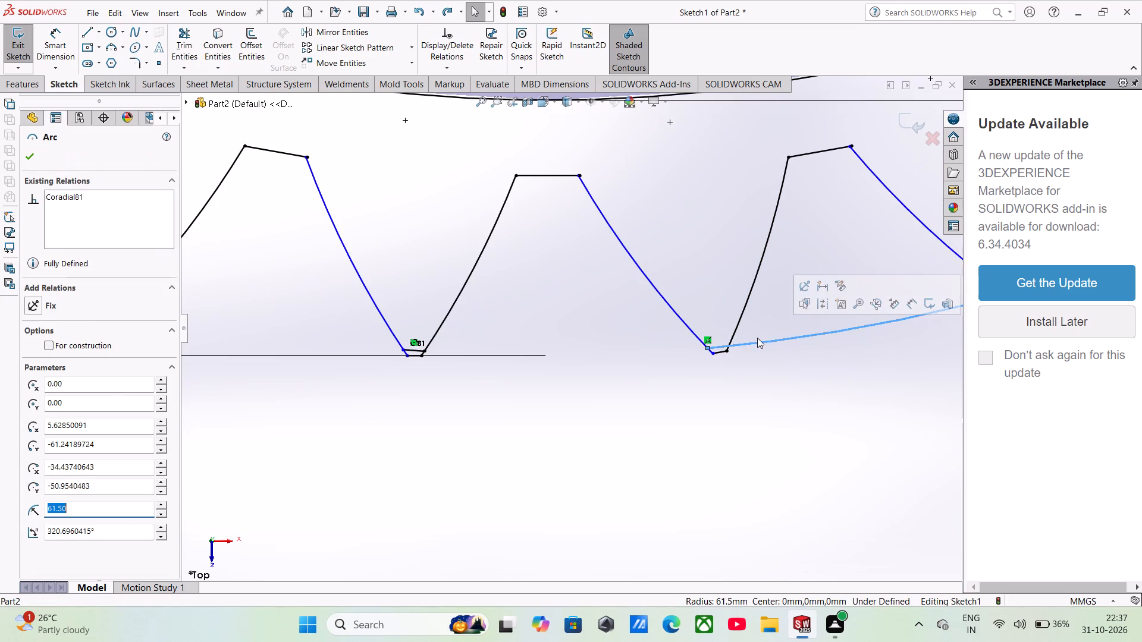
left_click(190, 42)
left_click(870, 327)
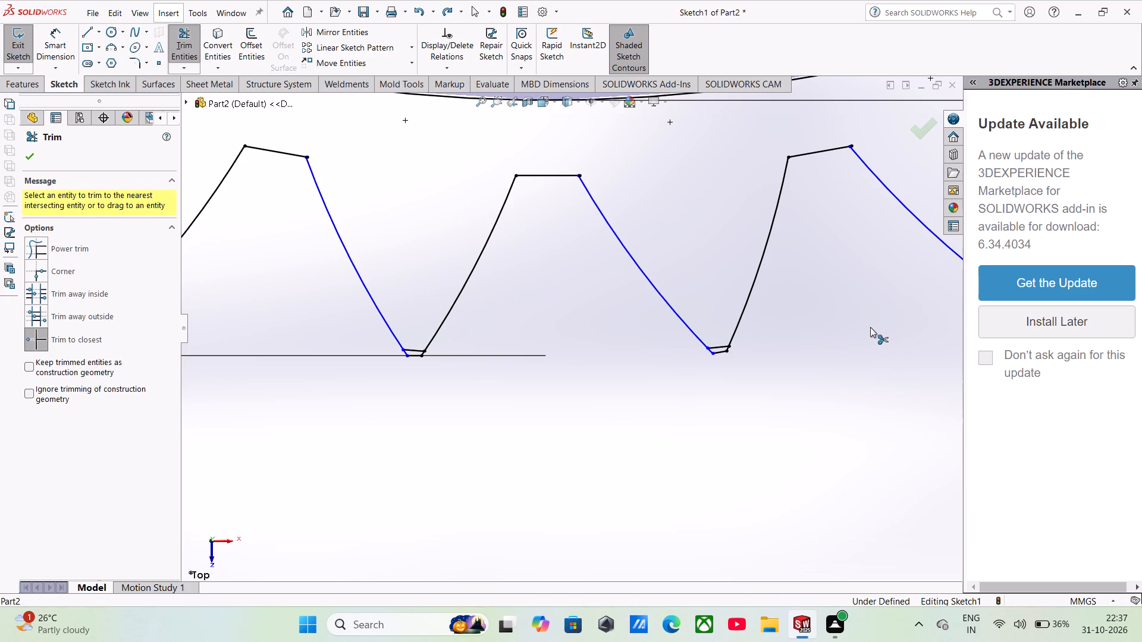
scroll(870, 327, "up", 4)
left_click(832, 296)
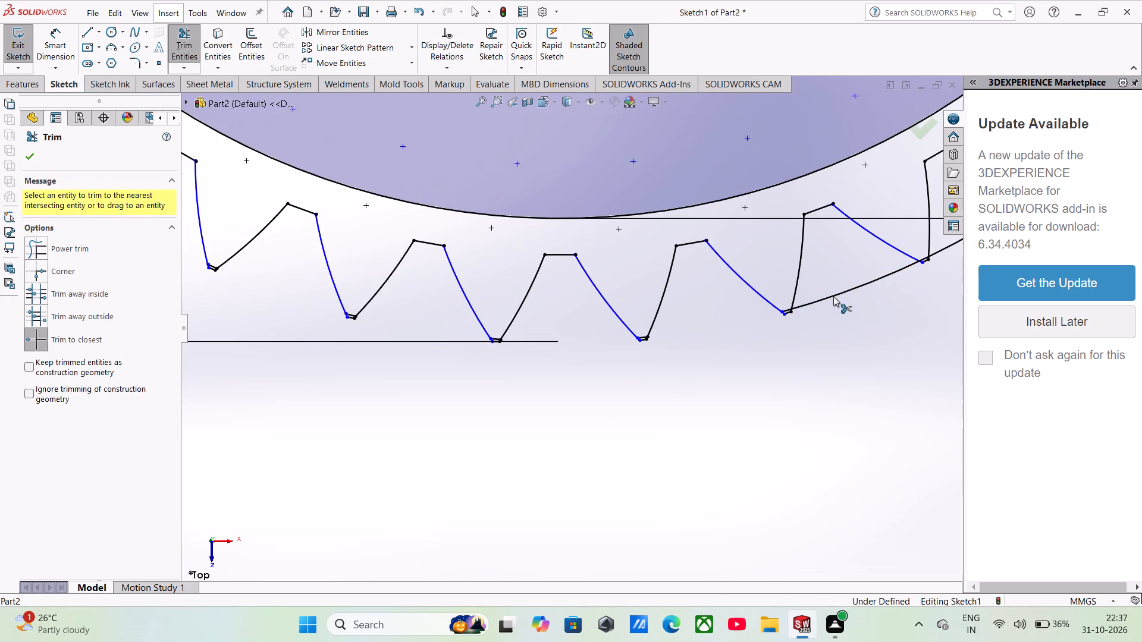
scroll(833, 296, "up", 3)
left_click(805, 273)
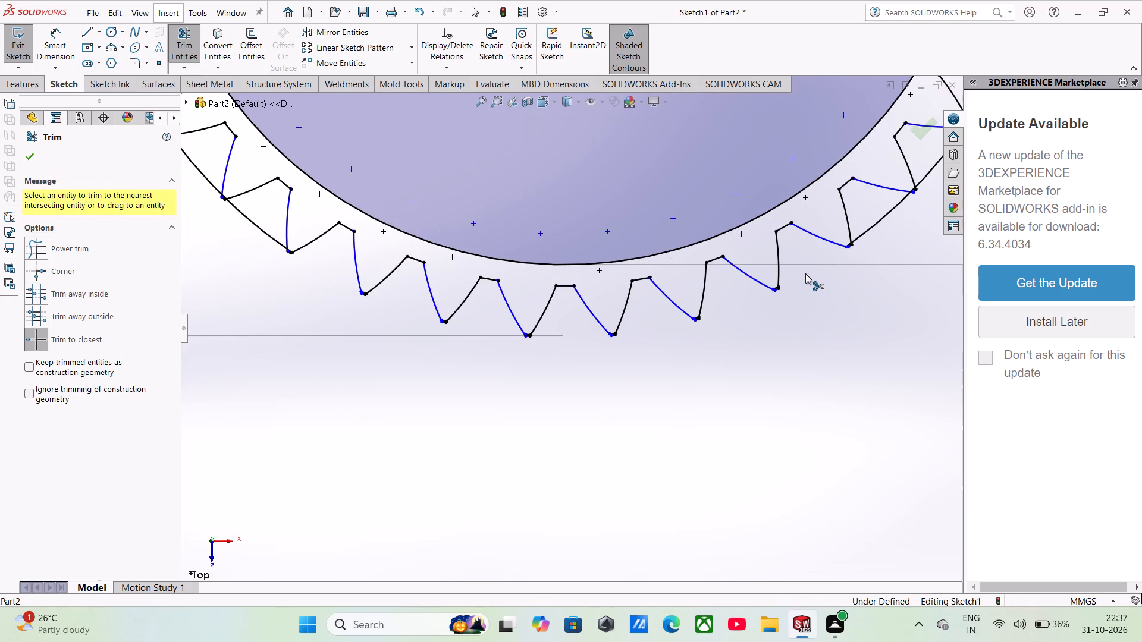
scroll(848, 242, "down", 3)
left_click(847, 228)
scroll(844, 231, "up", 1)
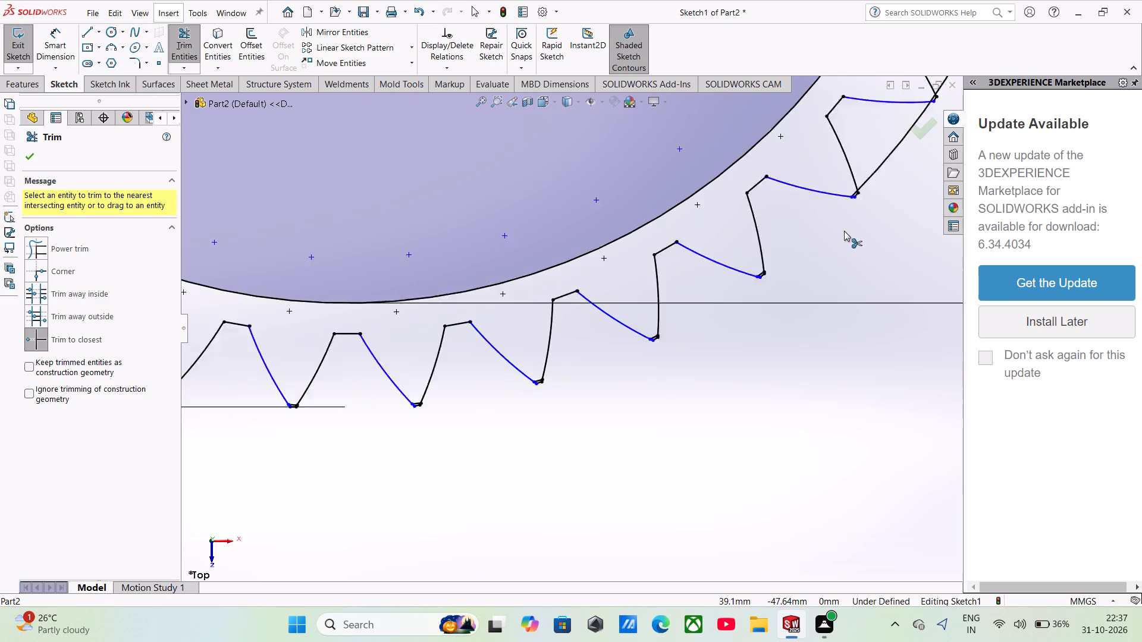
scroll(844, 231, "up", 1)
left_click(832, 190)
scroll(832, 193, "up", 4)
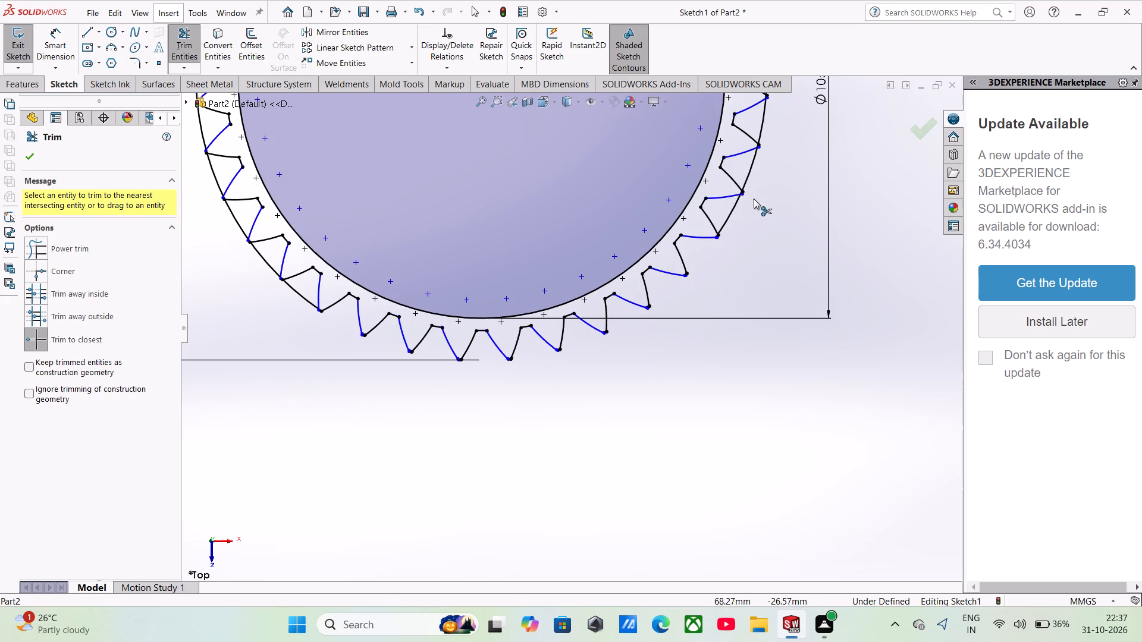
left_click(733, 213)
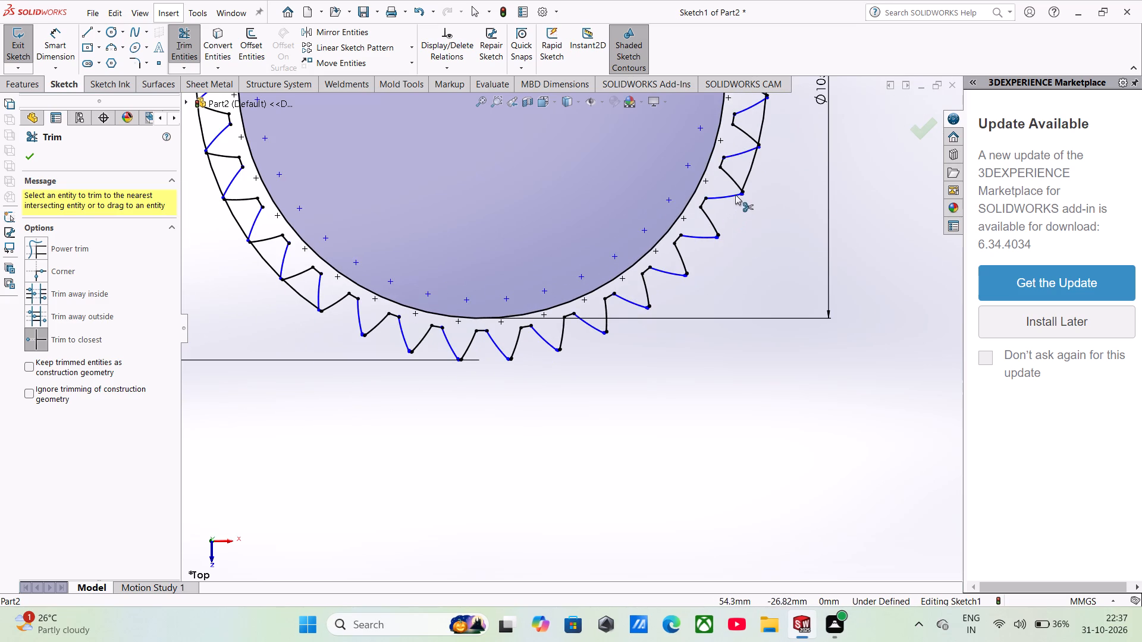
left_click(745, 179)
Trim seven more 123 mm circle segments across the wide openings, counterclockwise around the +X side into the +X/-Z quadrant.
scroll(745, 180, "up", 4)
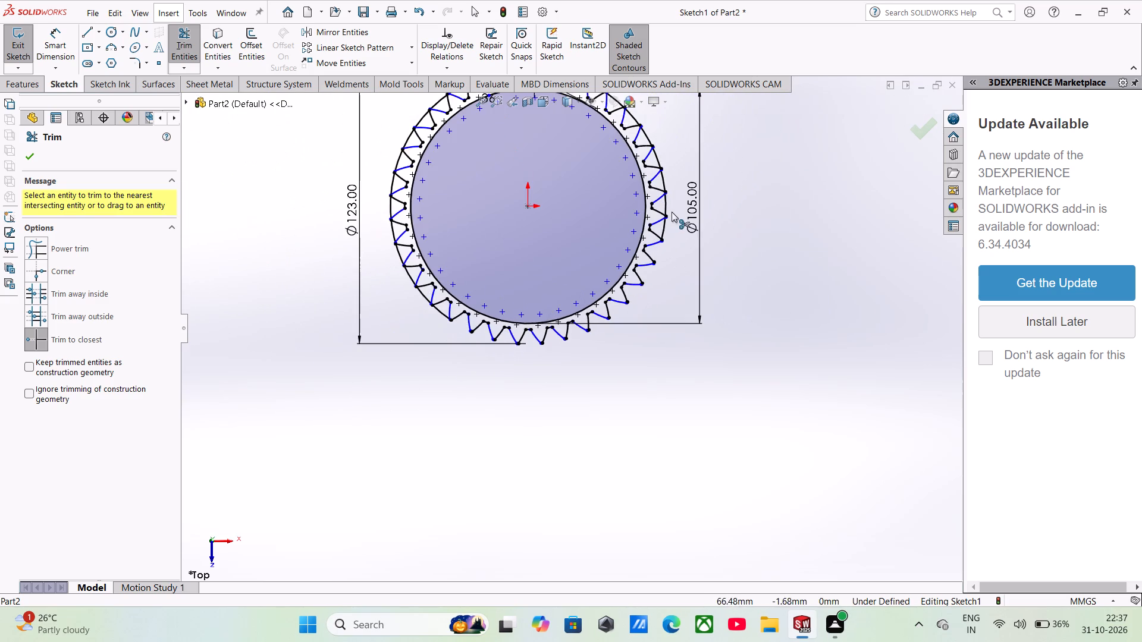
scroll(670, 213, "down", 4)
left_click(638, 263)
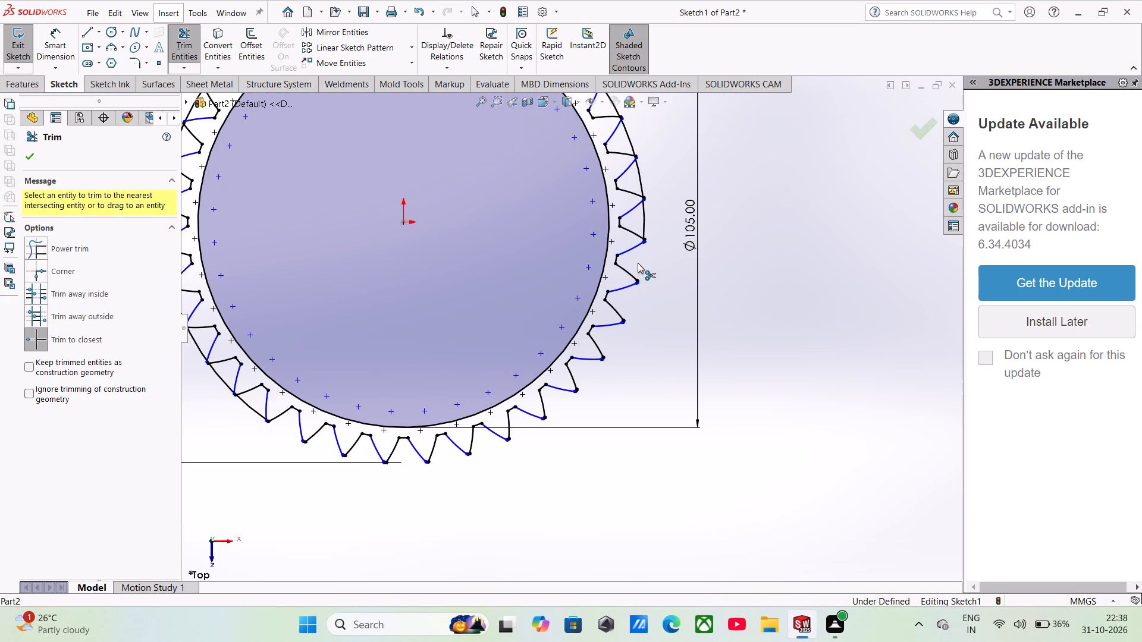
left_click(642, 229)
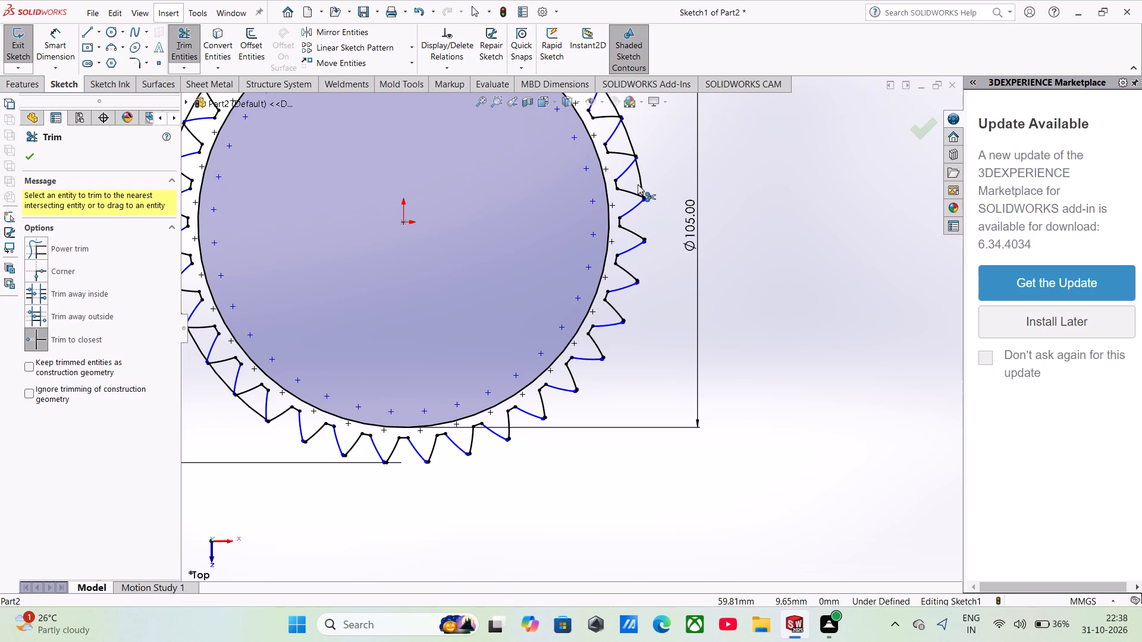
left_click(638, 180)
scroll(638, 179, "up", 3)
scroll(597, 184, "down", 3)
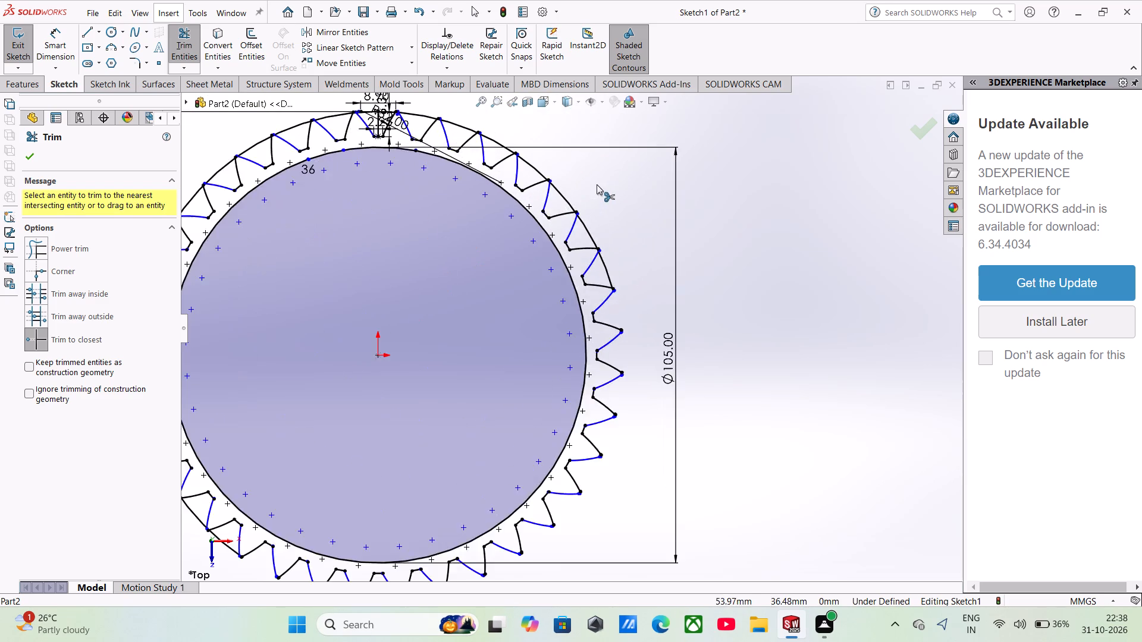
scroll(597, 184, "down", 4)
left_click(574, 283)
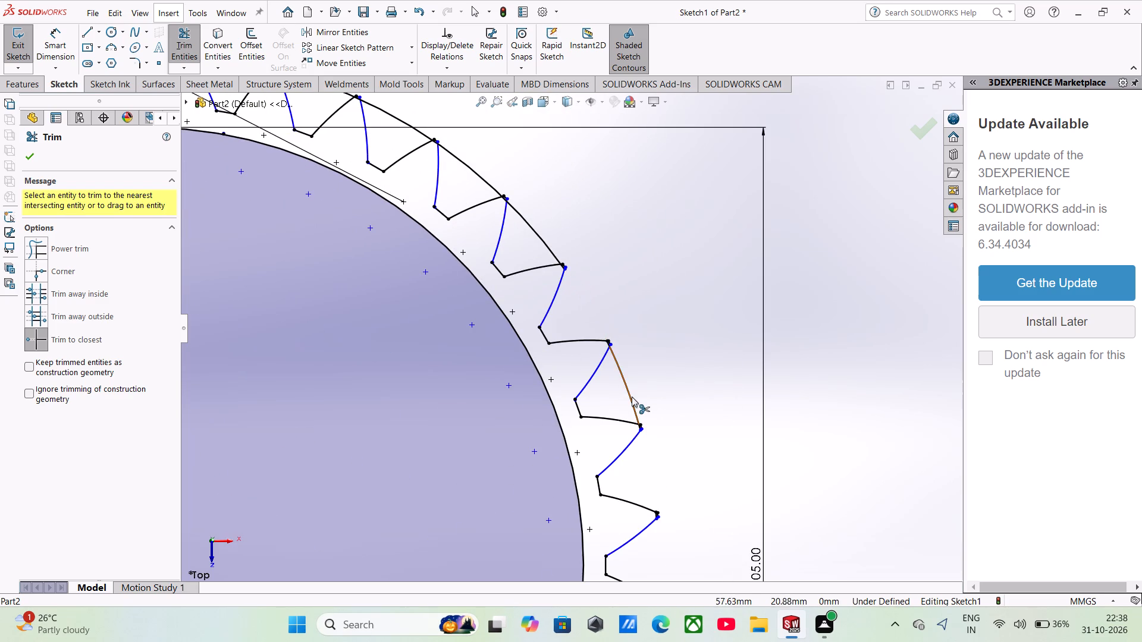
left_click(632, 398)
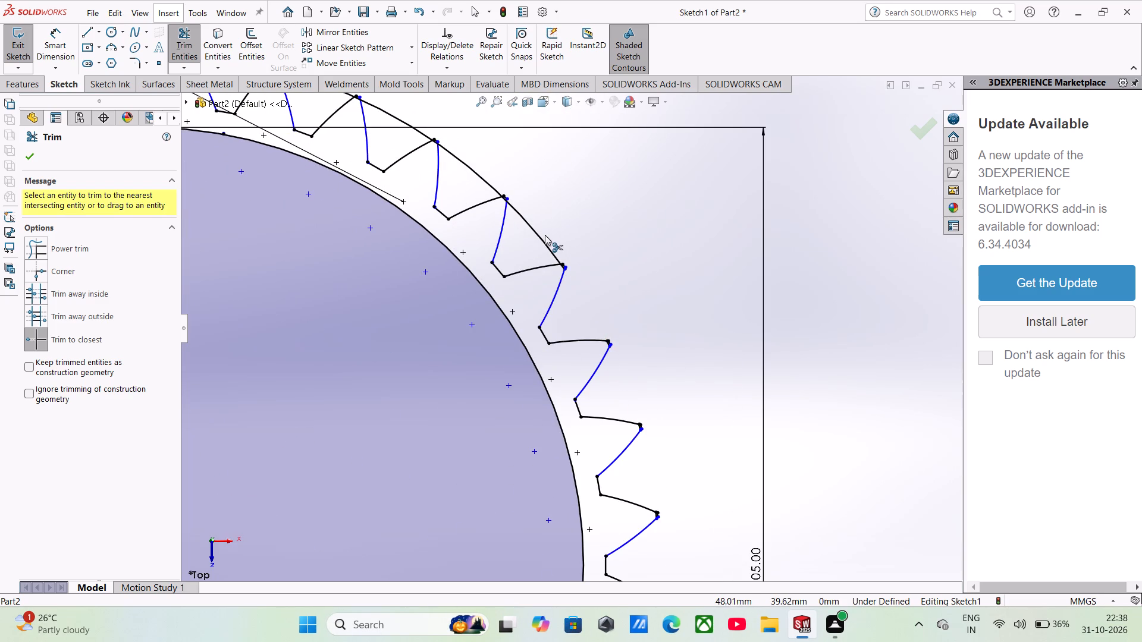
left_click(542, 235)
left_click(482, 179)
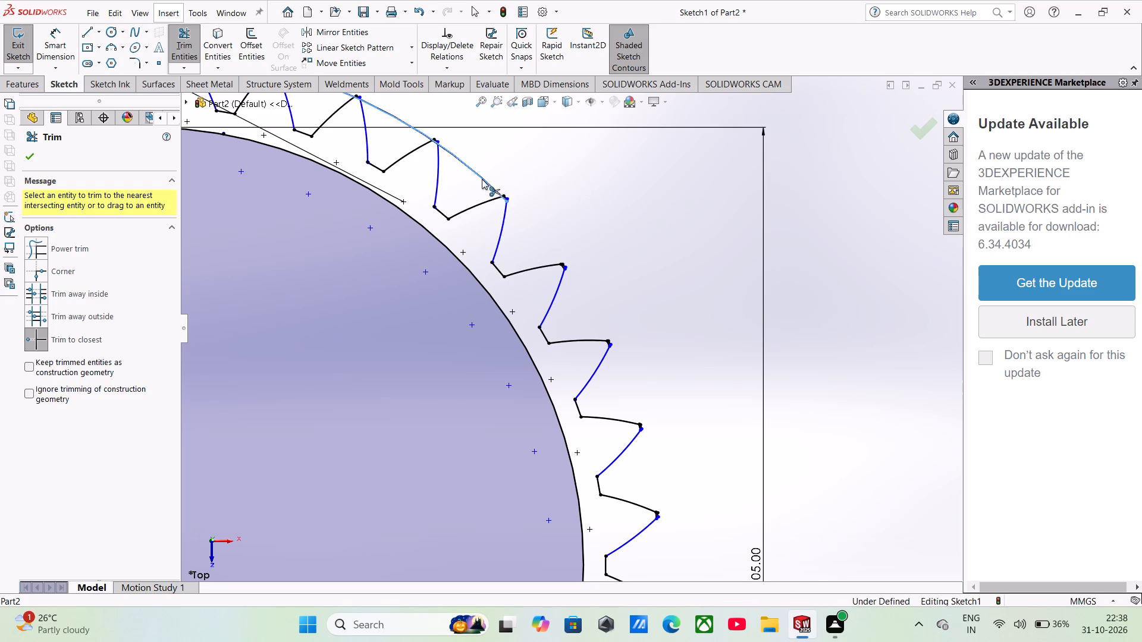
Trim the 123 mm circle across three openings before the dimensioned original tooth, both halves across that tooth, and the next opening beyond.
scroll(401, 159, "up", 3)
scroll(419, 207, "down", 3)
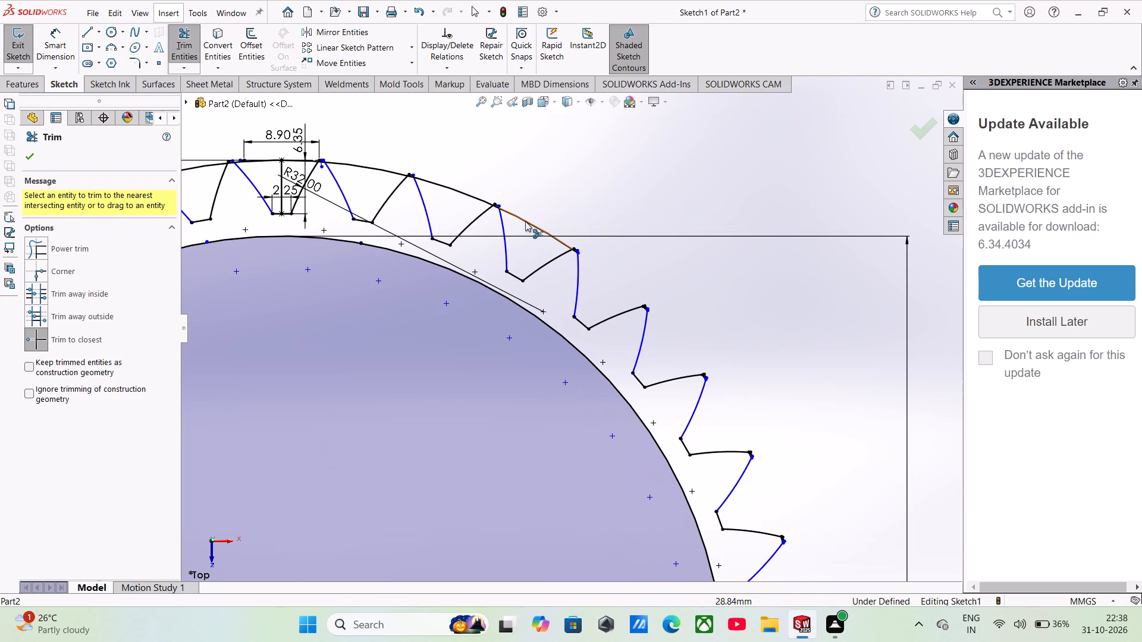
left_click(525, 221)
left_click(470, 196)
left_click(369, 169)
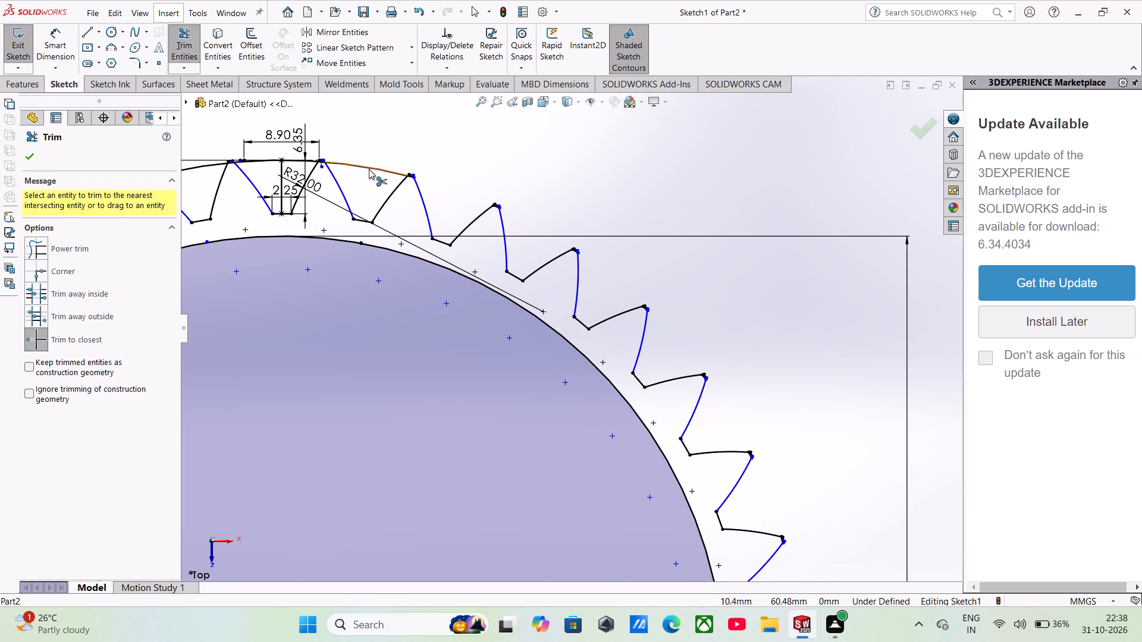
scroll(365, 171, "up", 3)
scroll(360, 213, "down", 3)
left_click(457, 261)
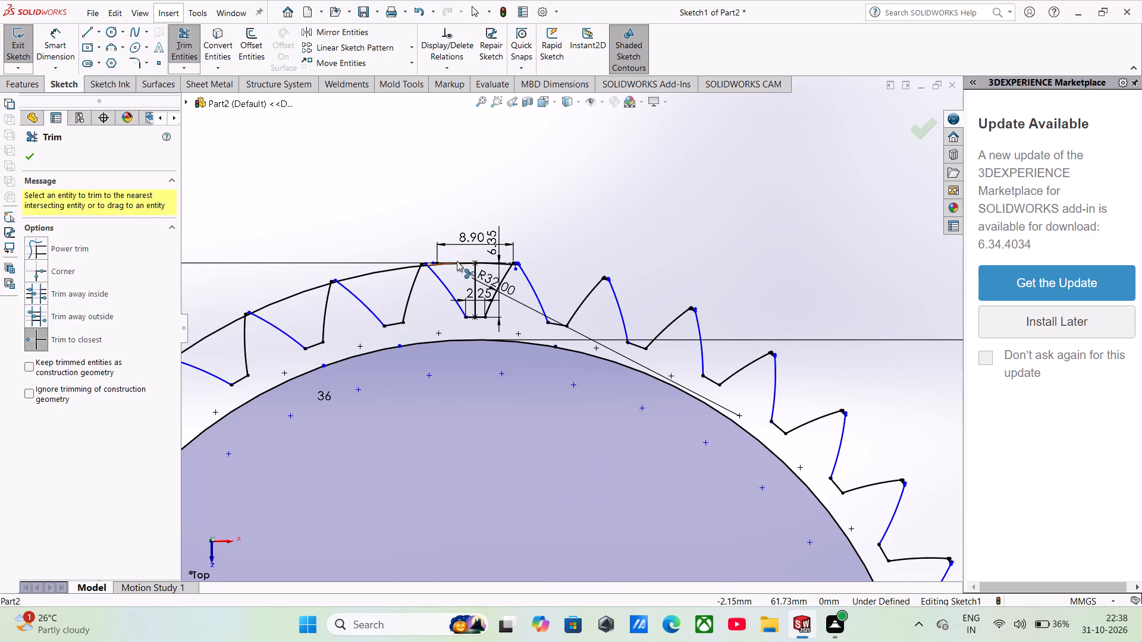
left_click(379, 269)
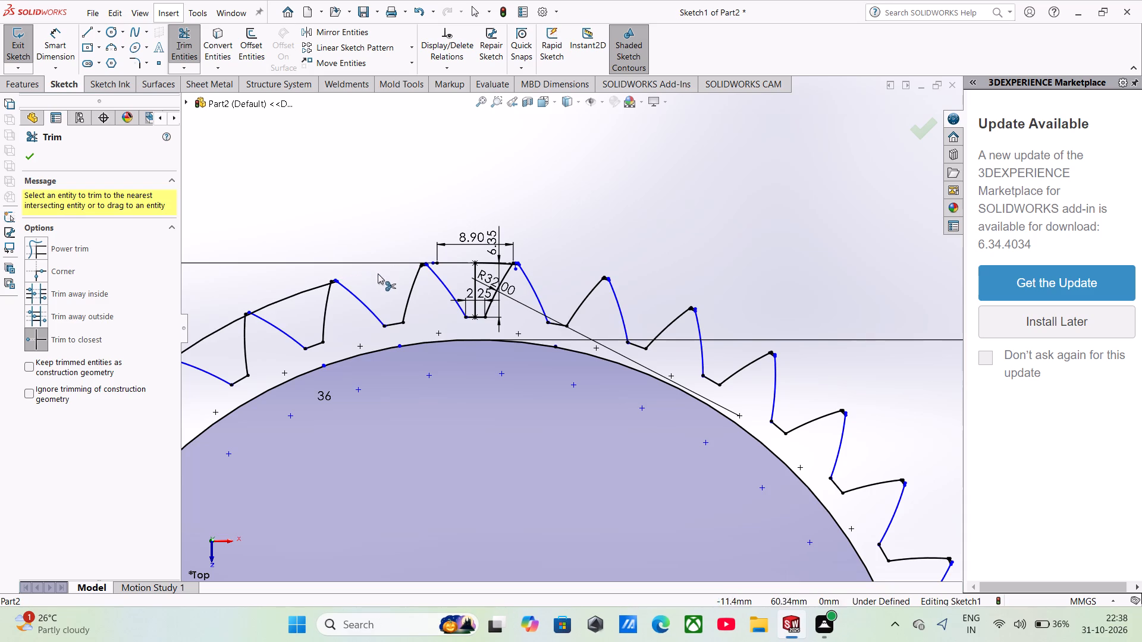
scroll(447, 282, "down", 4)
scroll(500, 279, "down", 4)
left_click(694, 231)
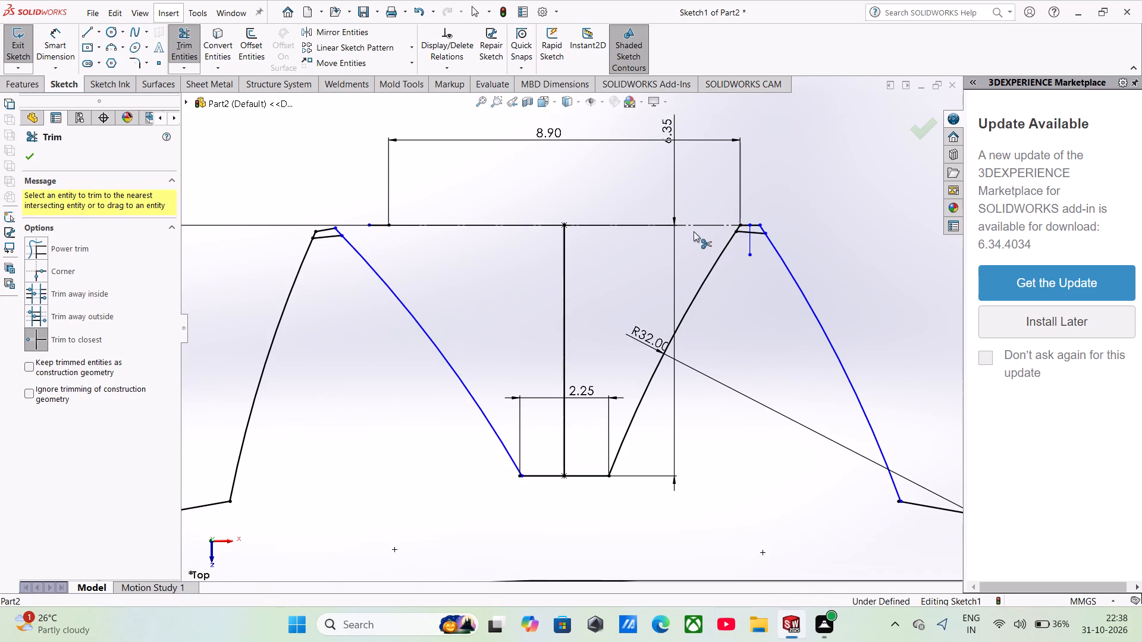
Trim the leftover short line stub at the -X end of the original tooth's 8.90 mm top line.
scroll(537, 284, "up", 3)
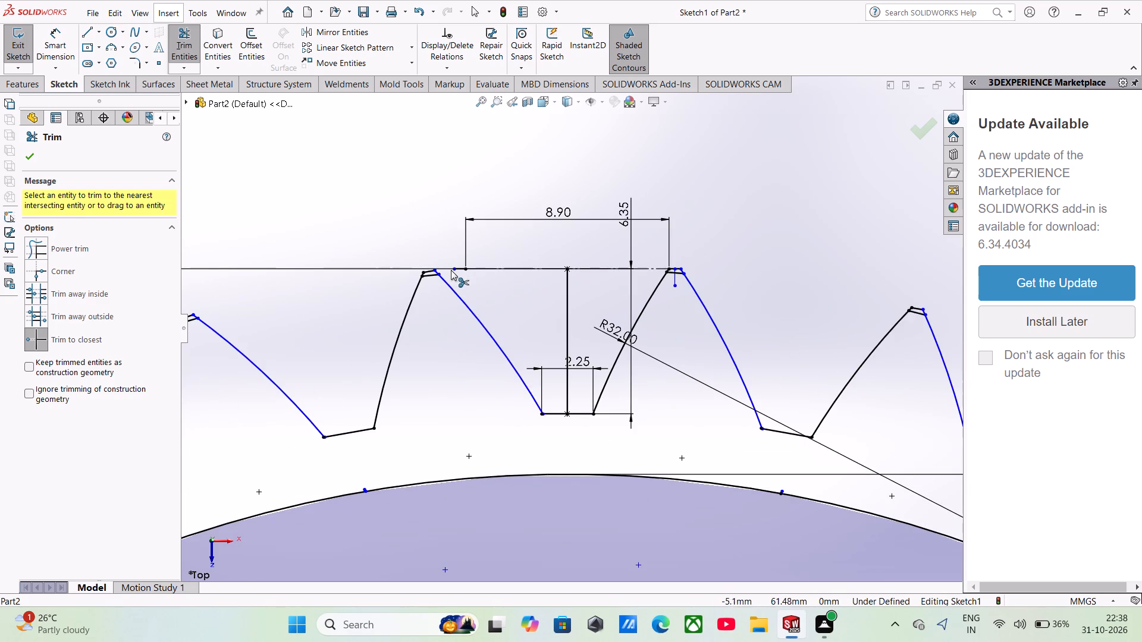
left_click(453, 269)
left_click(459, 272)
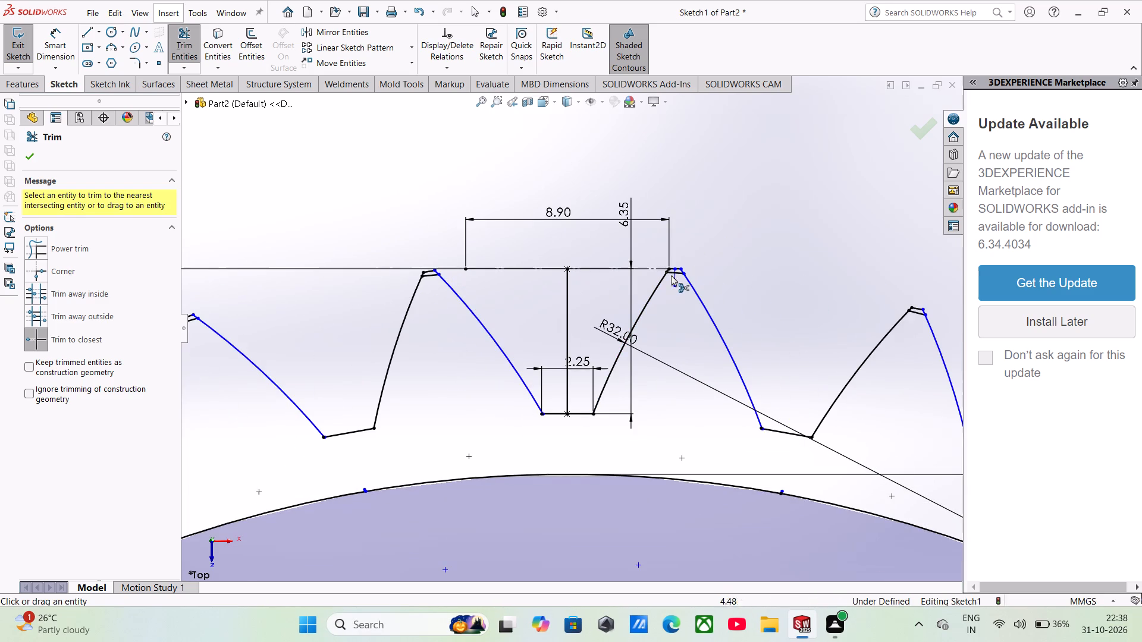
Trim the next five 123 mm circle segments across the wide tooth openings, counterclockwise from the -Z side towards -X.
scroll(673, 273, "down", 8)
scroll(567, 326, "up", 9)
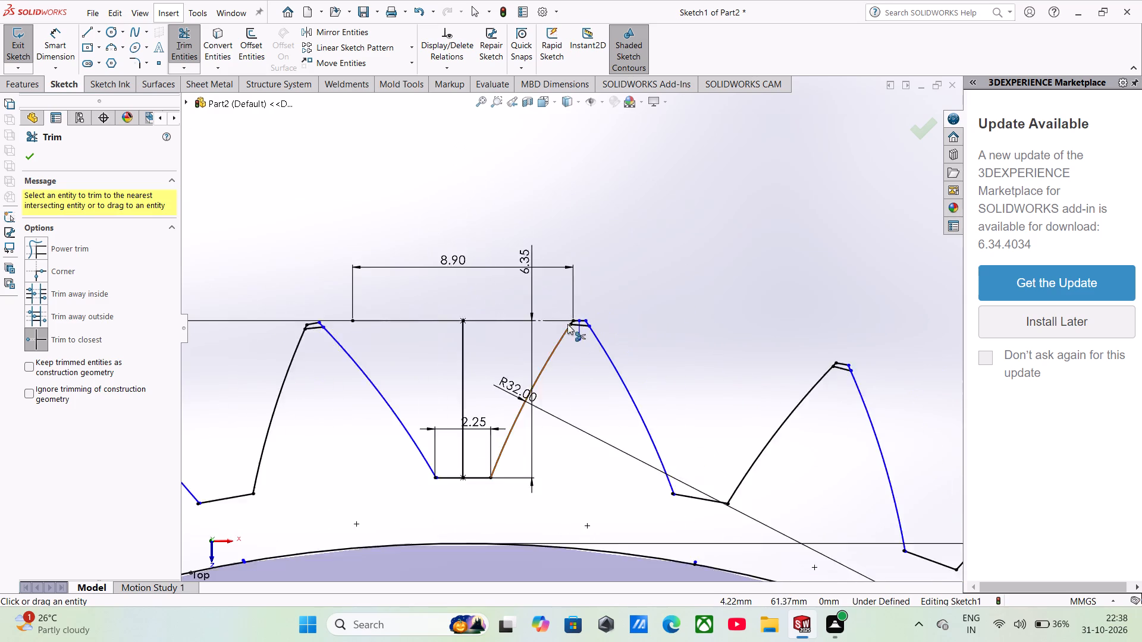
scroll(567, 324, "up", 4)
scroll(470, 322, "down", 4)
scroll(357, 391, "up", 7)
scroll(379, 375, "down", 5)
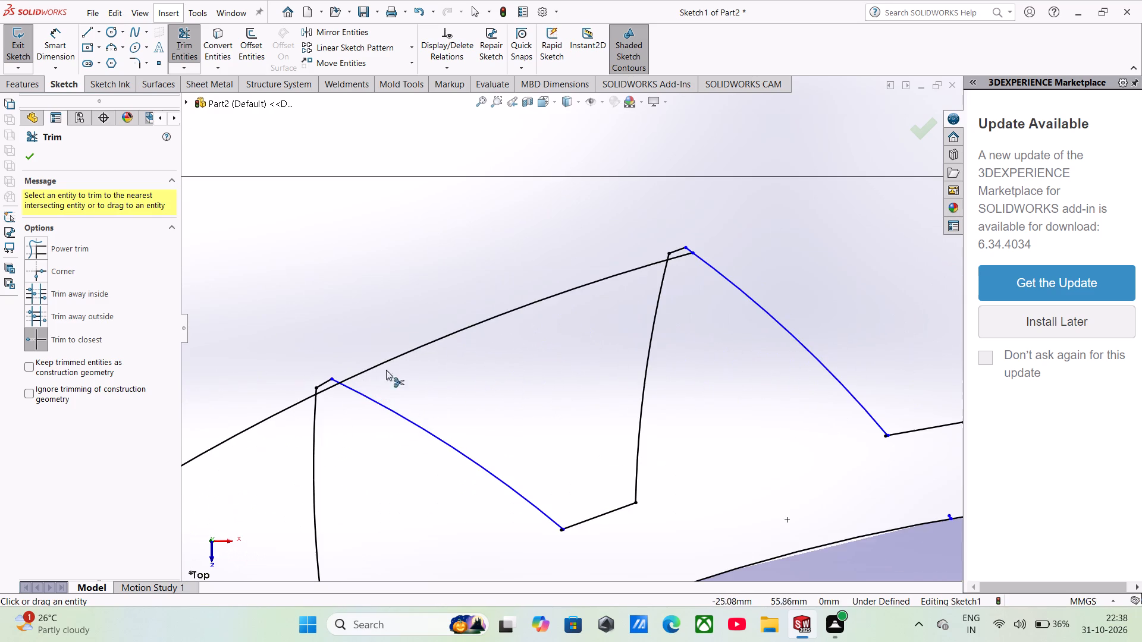
left_click(440, 336)
scroll(431, 353, "up", 3)
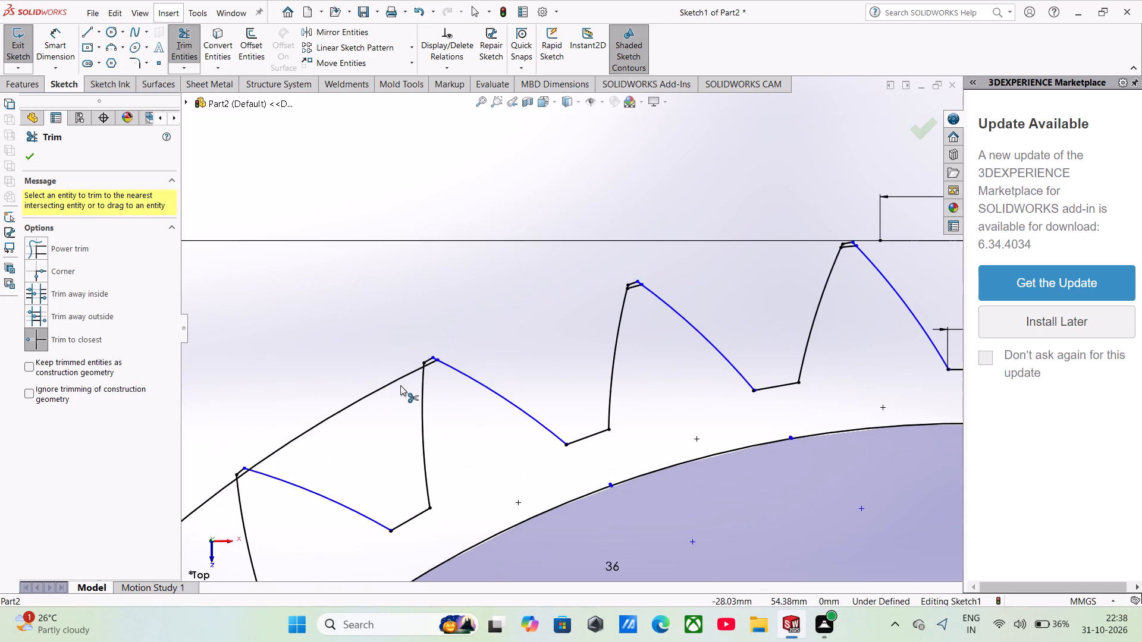
left_click(399, 382)
scroll(388, 392, "up", 4)
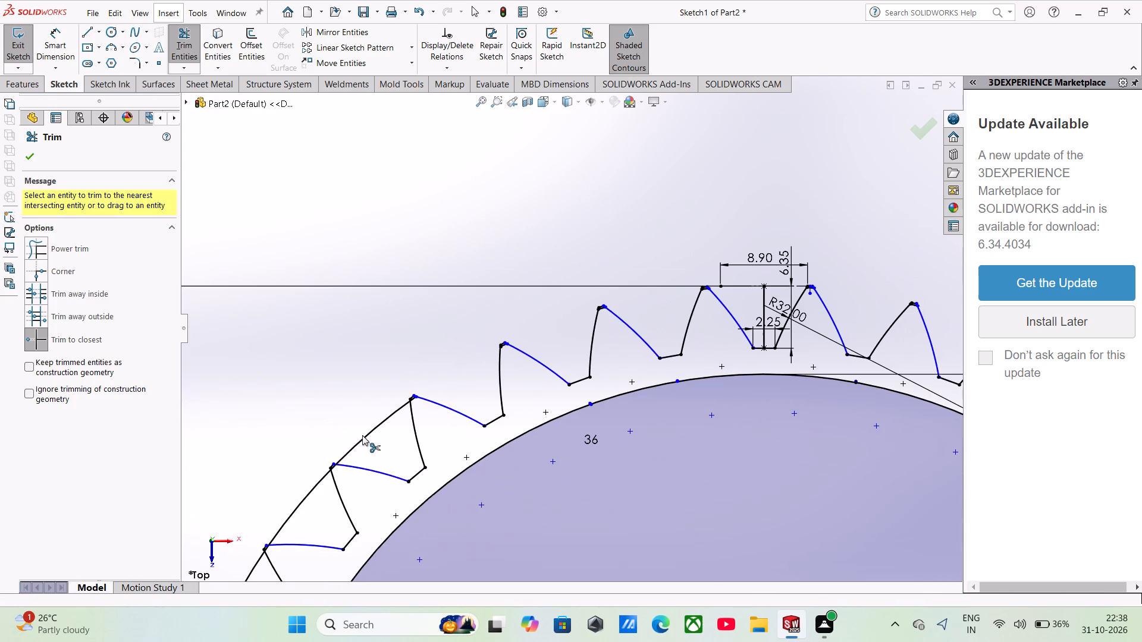
left_click(368, 436)
left_click(314, 492)
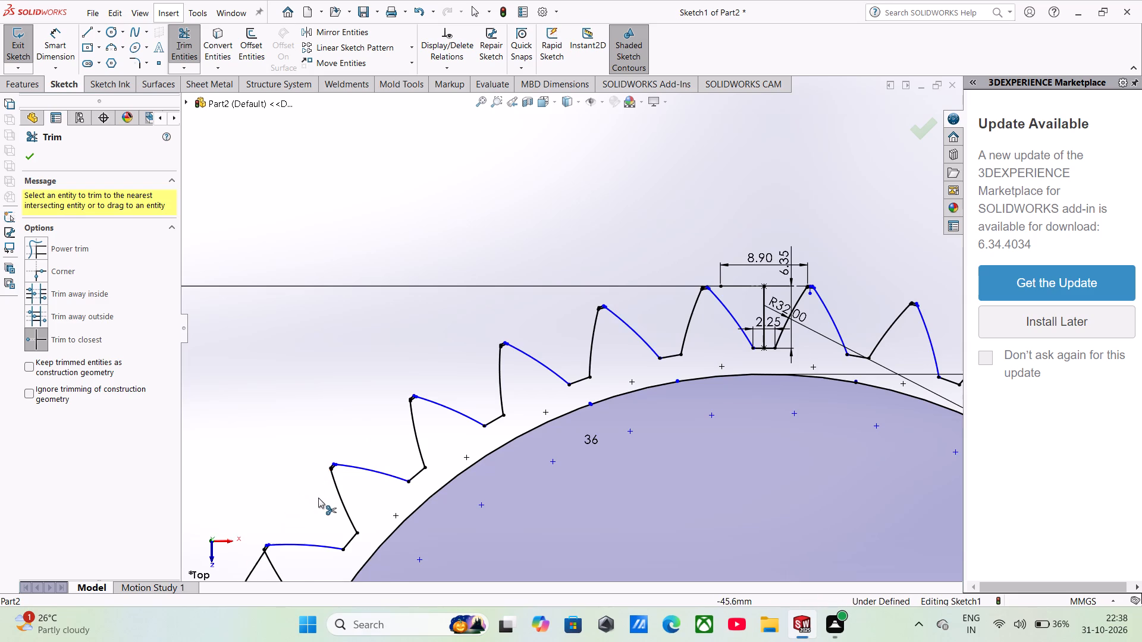
scroll(319, 498, "up", 3)
left_click(385, 480)
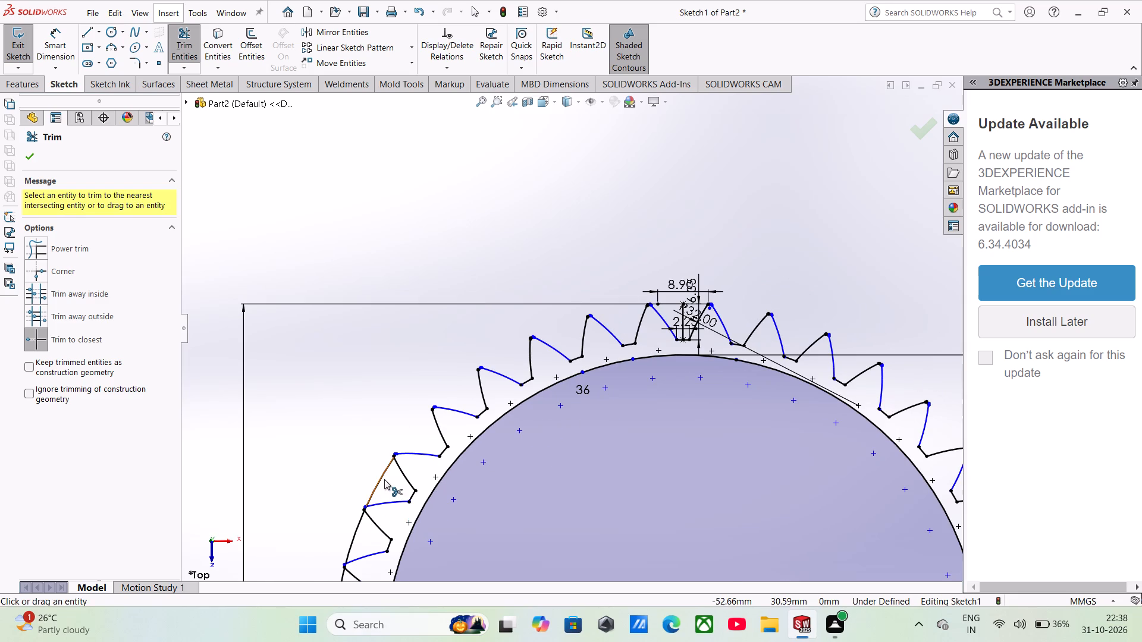
left_click(381, 479)
Trim the remaining eight 123 mm circle segments across the wide openings, around the -X side into the -X/+Z quadrant.
scroll(382, 486, "up", 3)
scroll(406, 514, "down", 4)
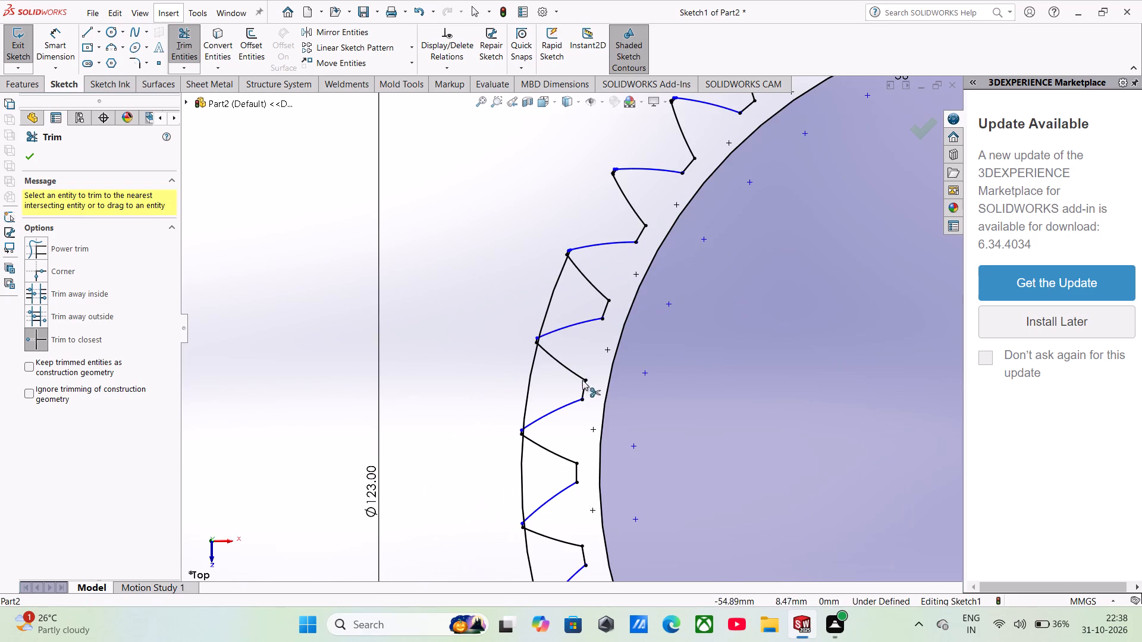
left_click(544, 320)
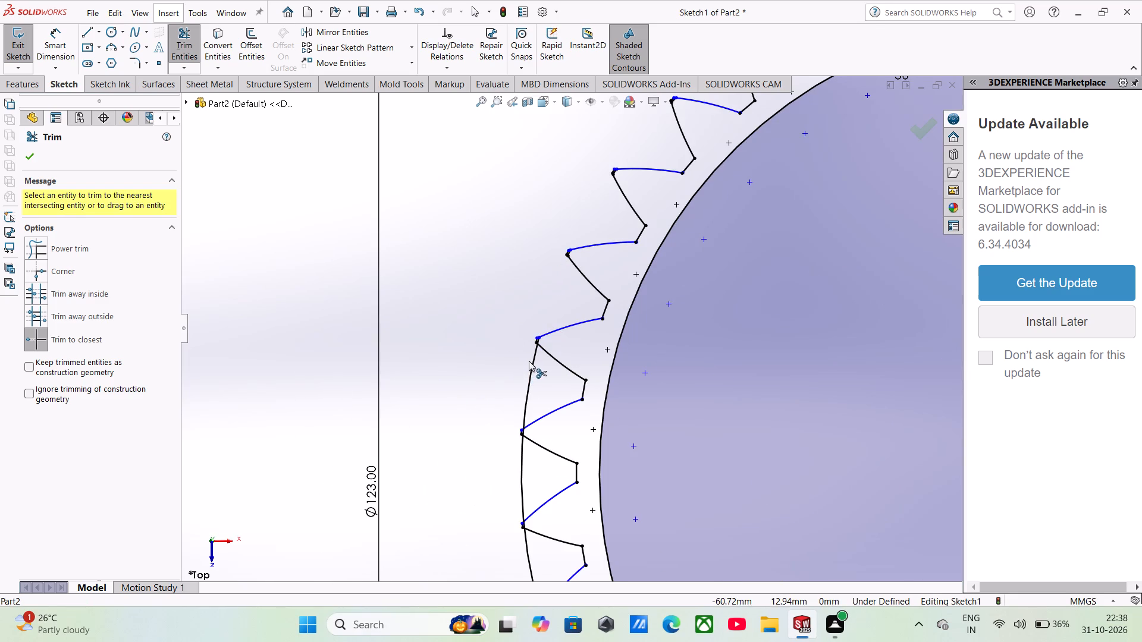
left_click(532, 362)
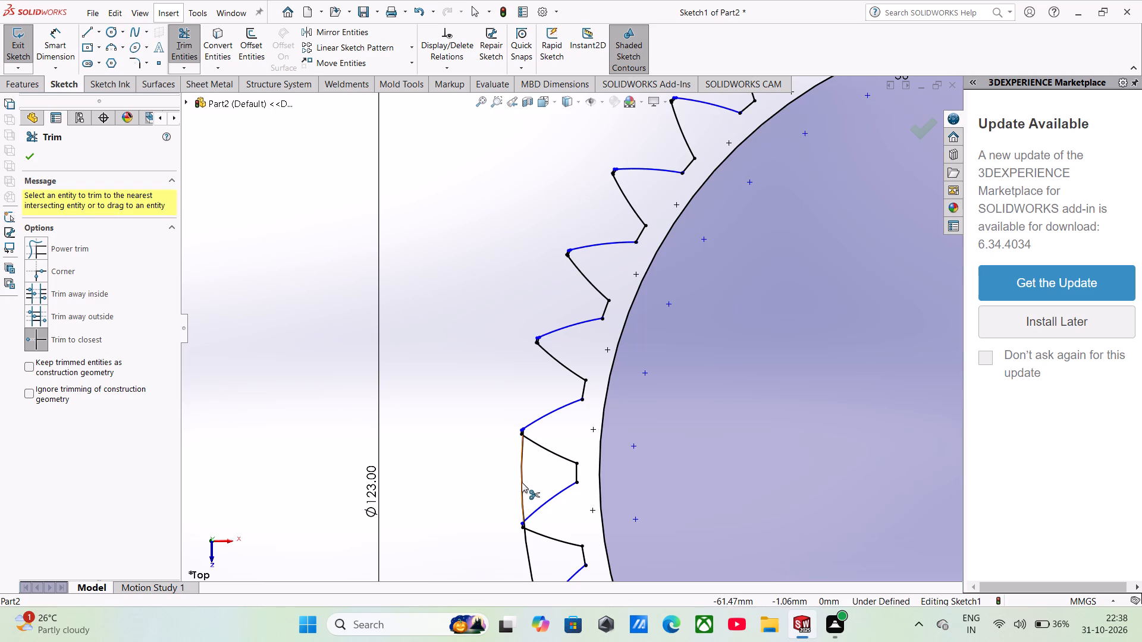
left_click(522, 482)
scroll(526, 501, "up", 3)
left_click(564, 523)
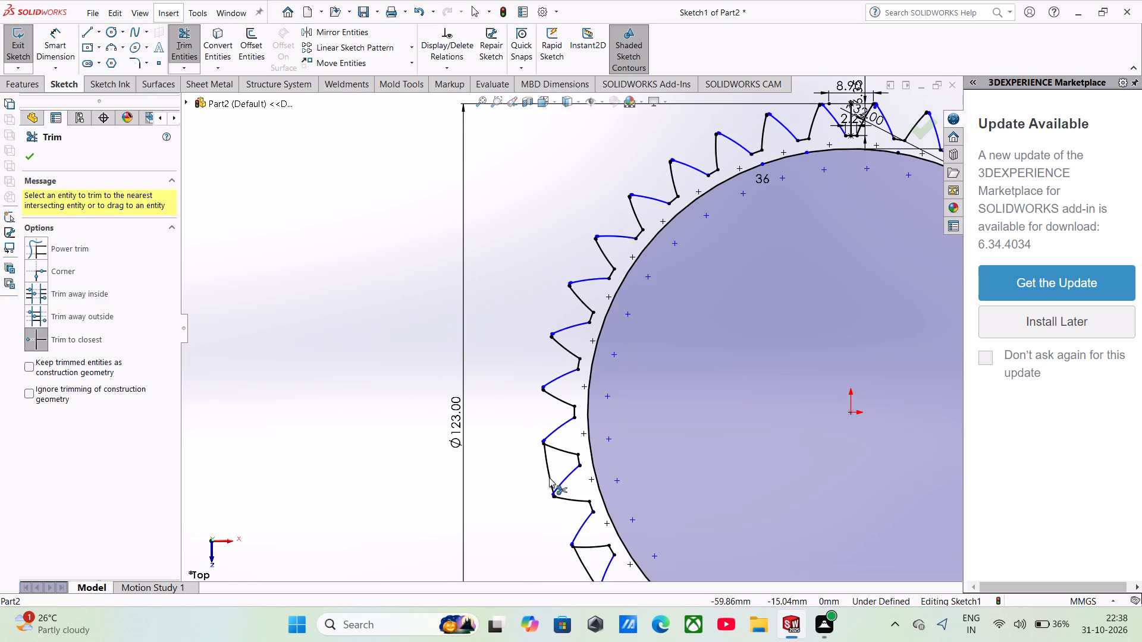
left_click(549, 467)
scroll(584, 564, "up", 3)
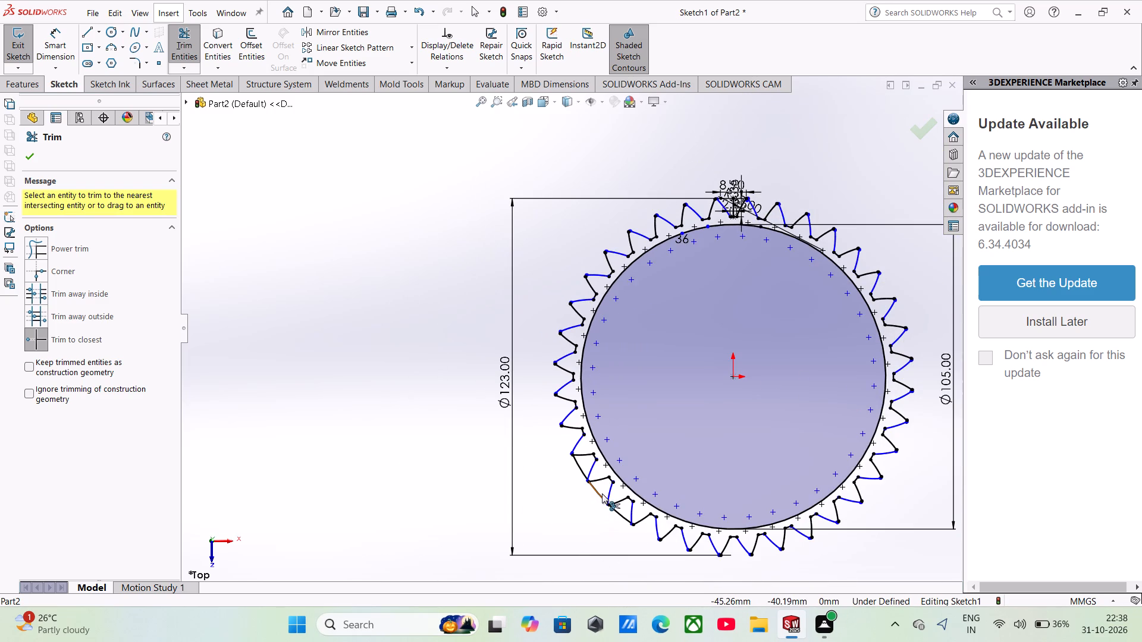
left_click(602, 493)
left_click(614, 511)
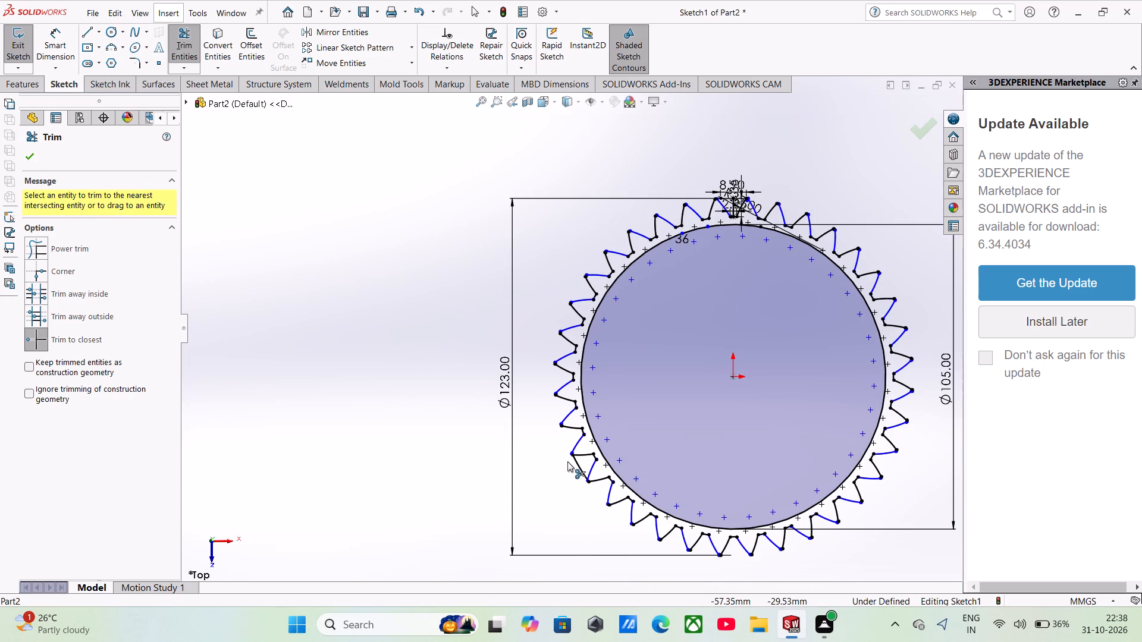
left_click(575, 466)
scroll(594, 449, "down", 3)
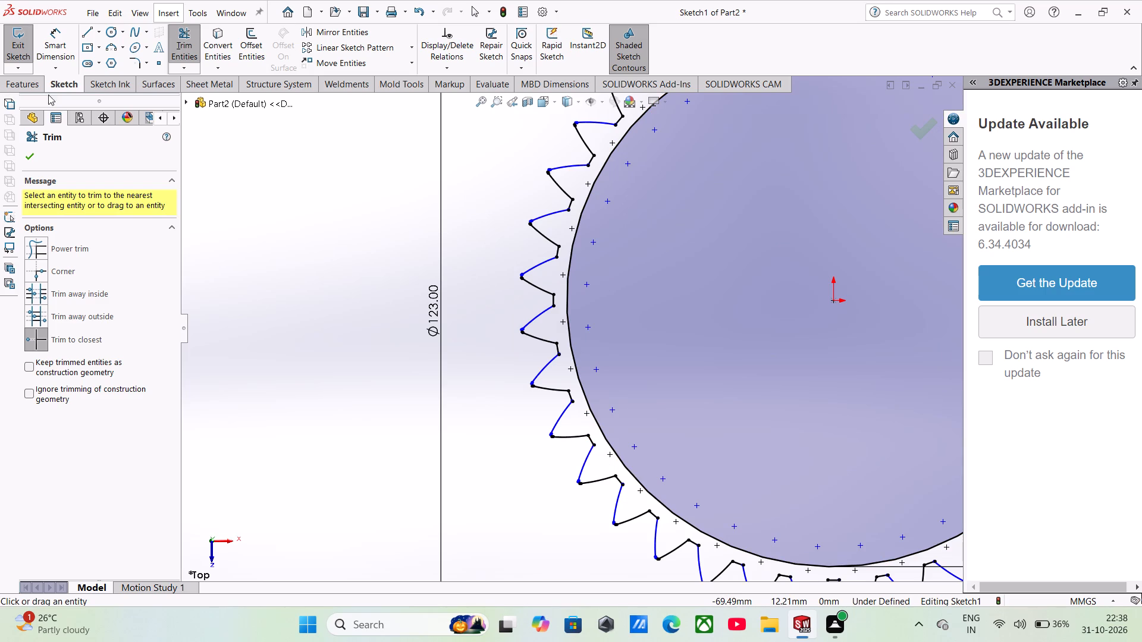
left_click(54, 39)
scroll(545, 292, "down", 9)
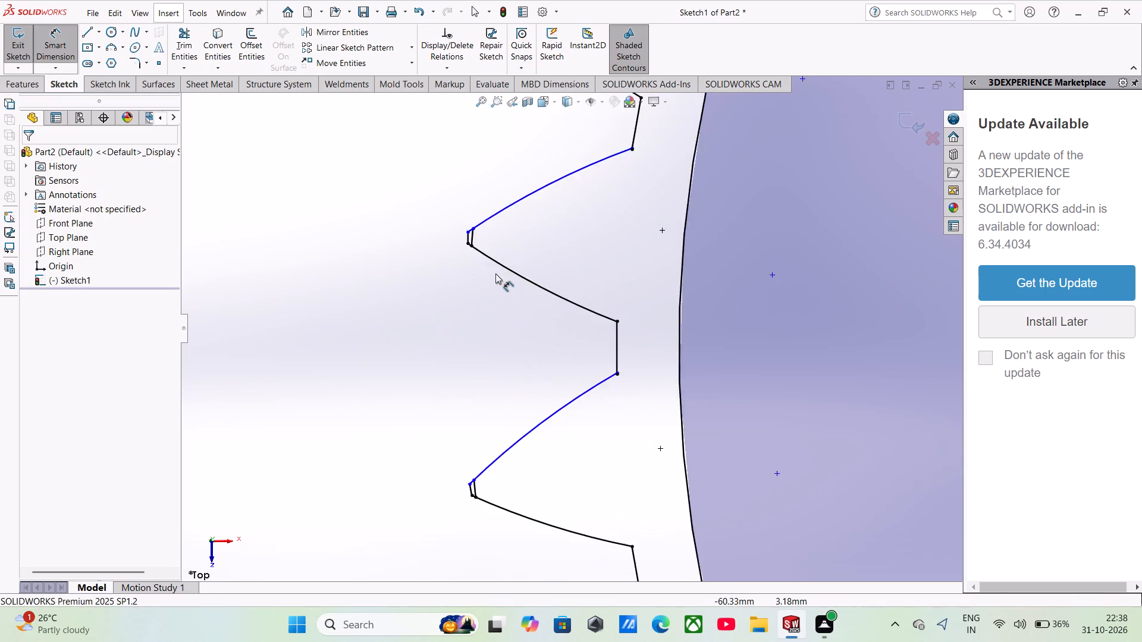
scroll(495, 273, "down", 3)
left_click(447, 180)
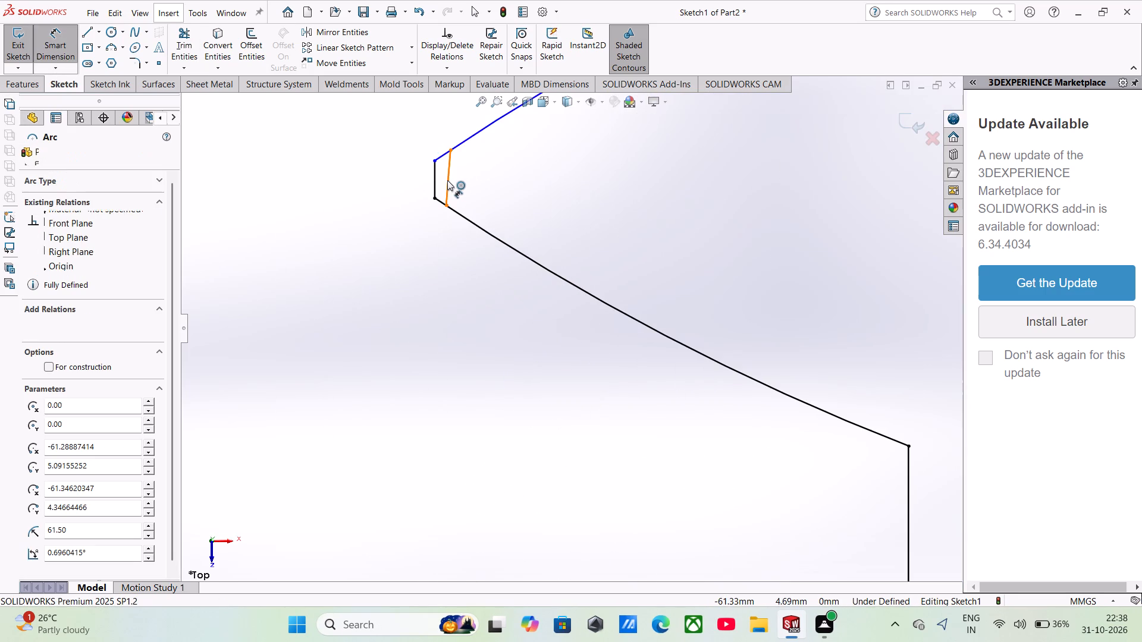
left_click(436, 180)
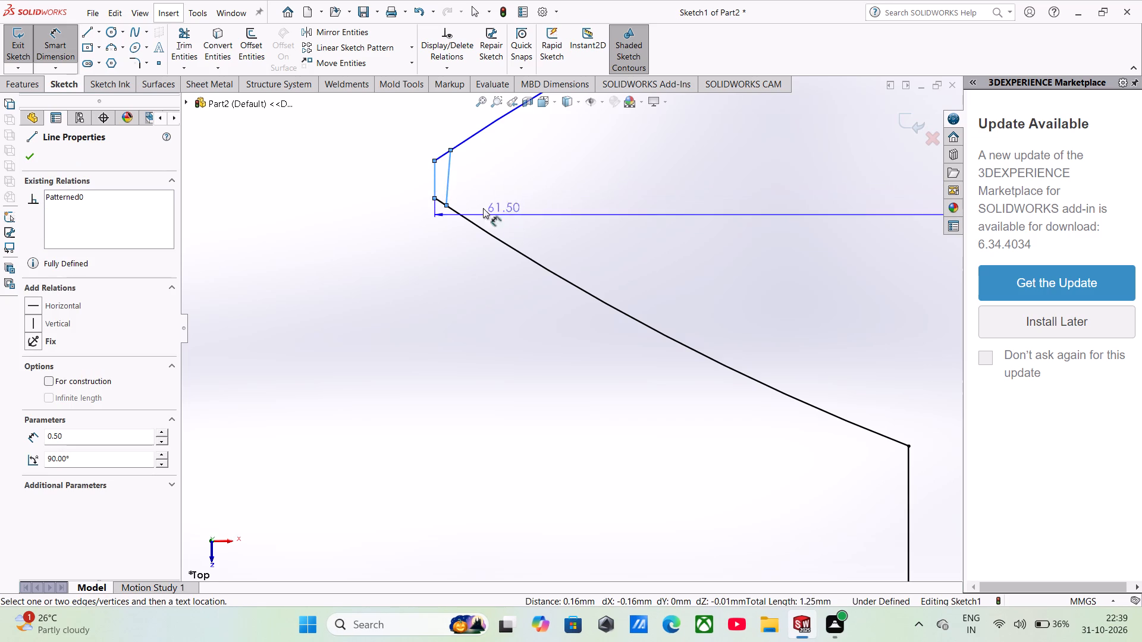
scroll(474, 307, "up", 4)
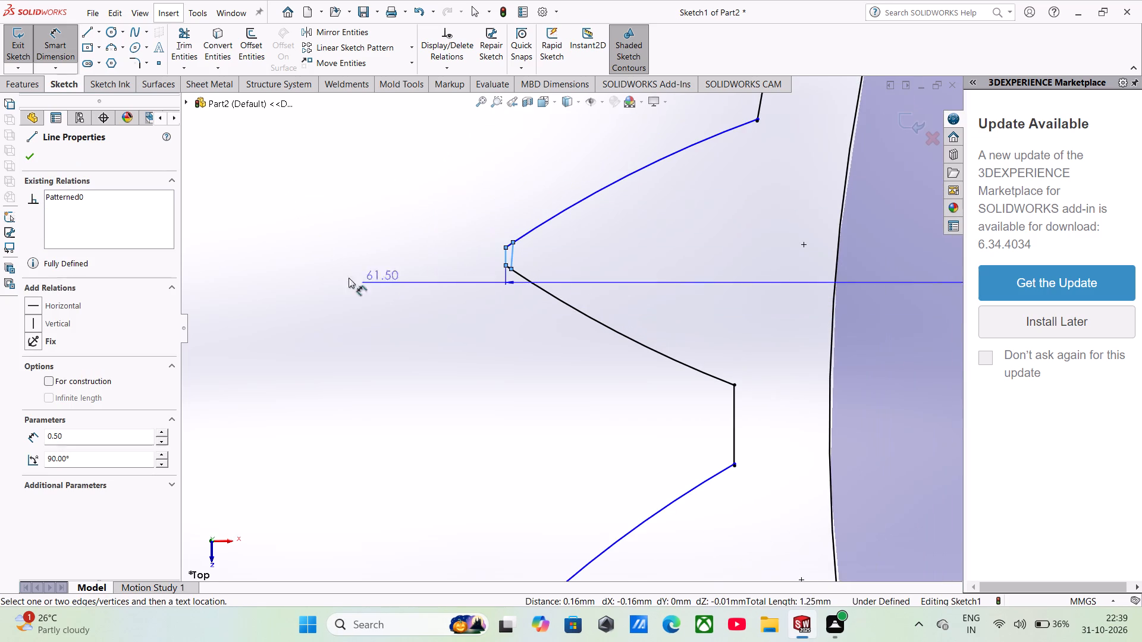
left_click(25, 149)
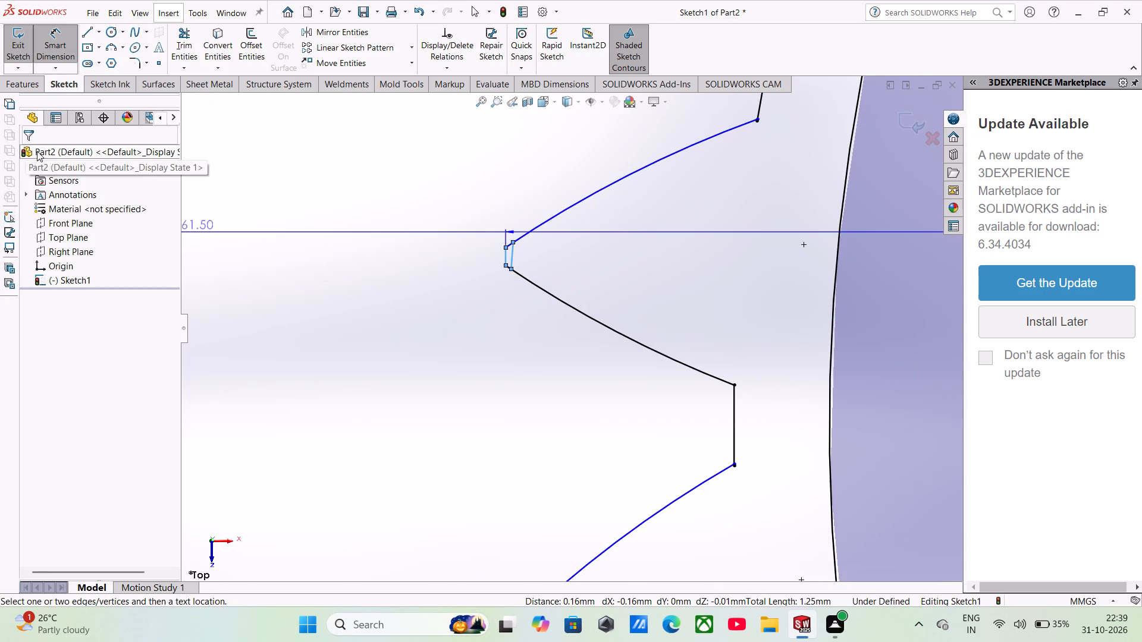
Trim the short 123 mm arc pieces beneath the tip lines of the three teeth on the -X side of the dimensioned profile.
left_click(181, 39)
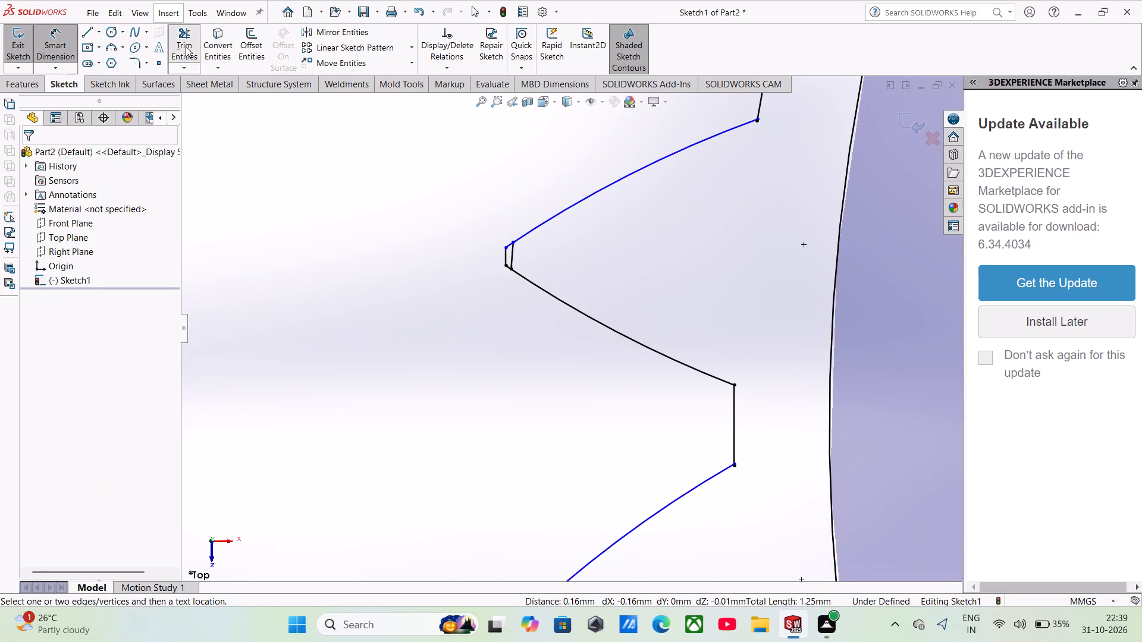
scroll(479, 259, "down", 2)
scroll(542, 266, "up", 3)
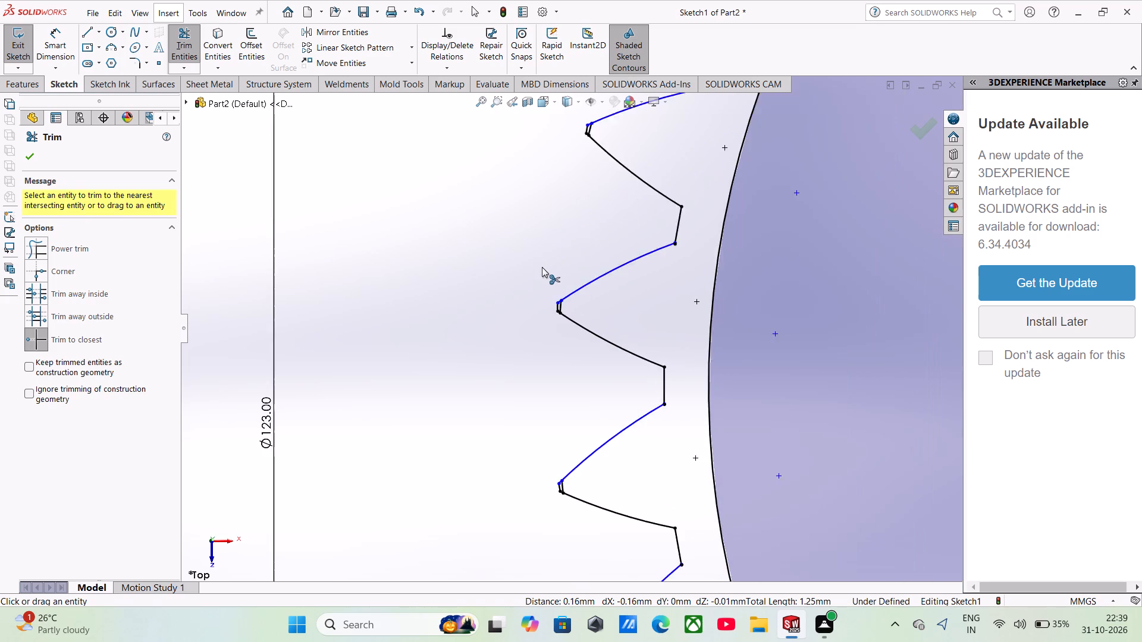
scroll(542, 267, "up", 12)
scroll(642, 243, "down", 4)
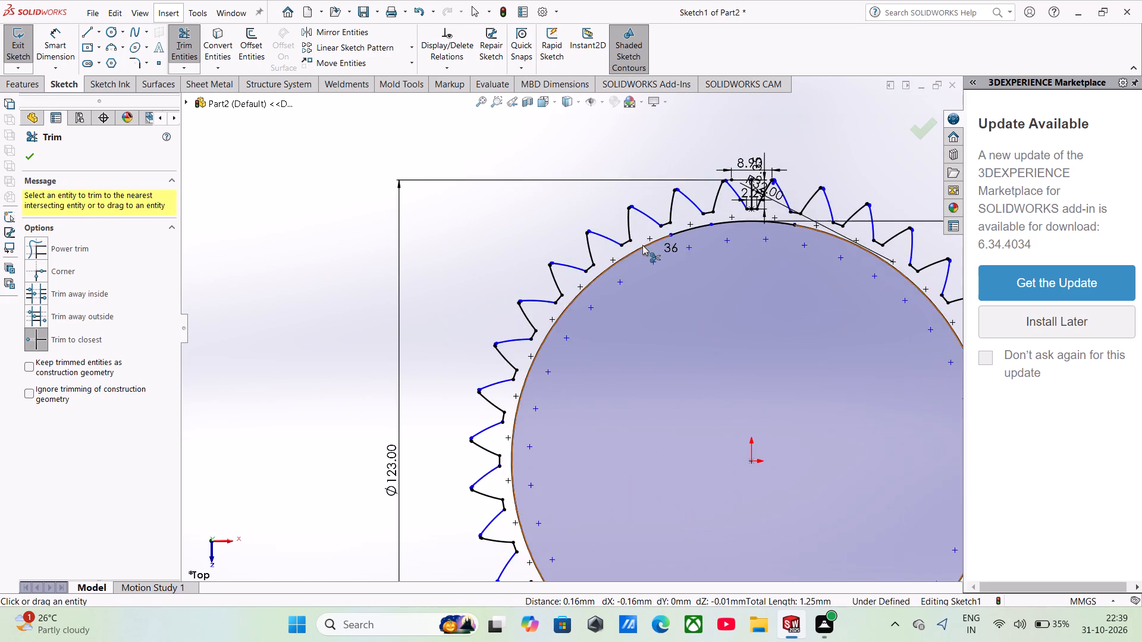
scroll(629, 238, "down", 10)
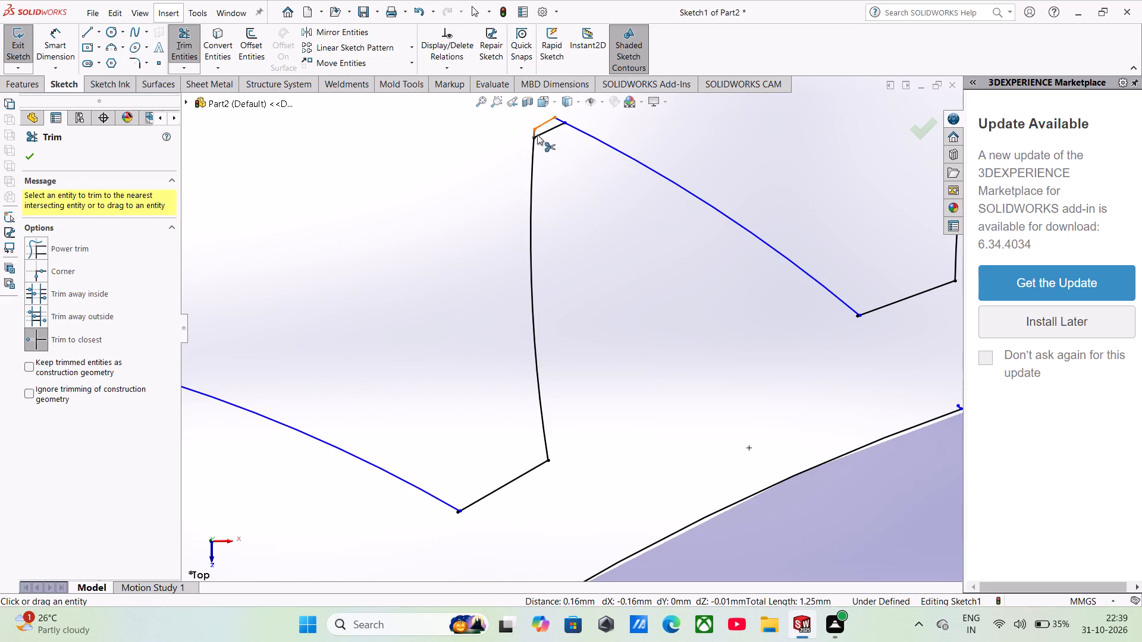
left_click(542, 136)
scroll(692, 287, "up", 4)
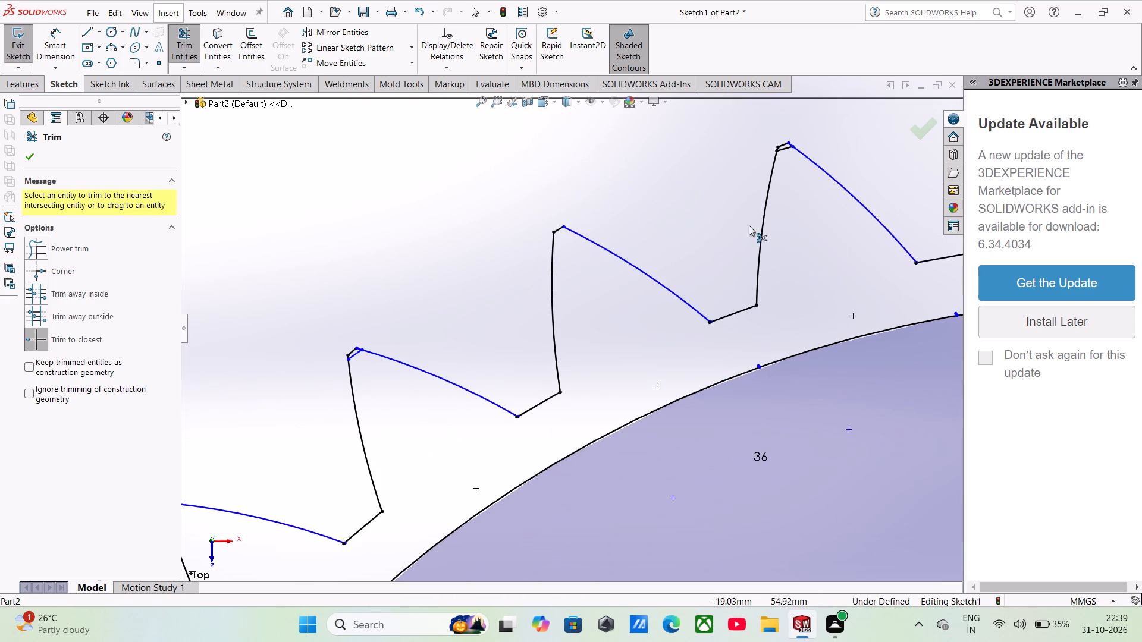
left_click(786, 152)
scroll(827, 263, "up", 3)
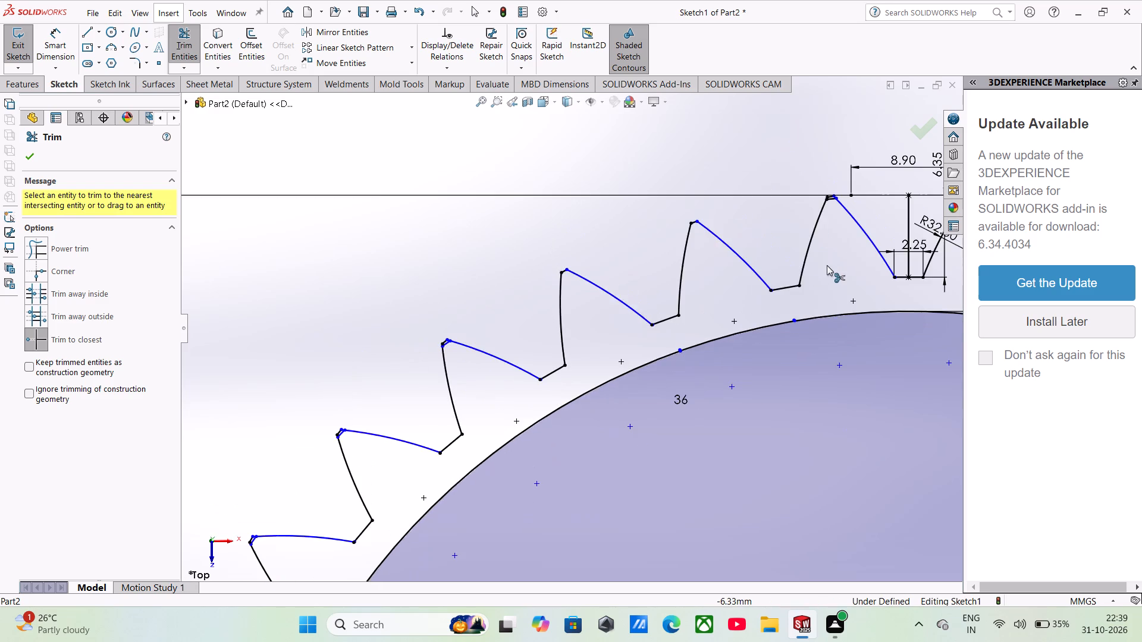
scroll(818, 210, "down", 4)
left_click(801, 207)
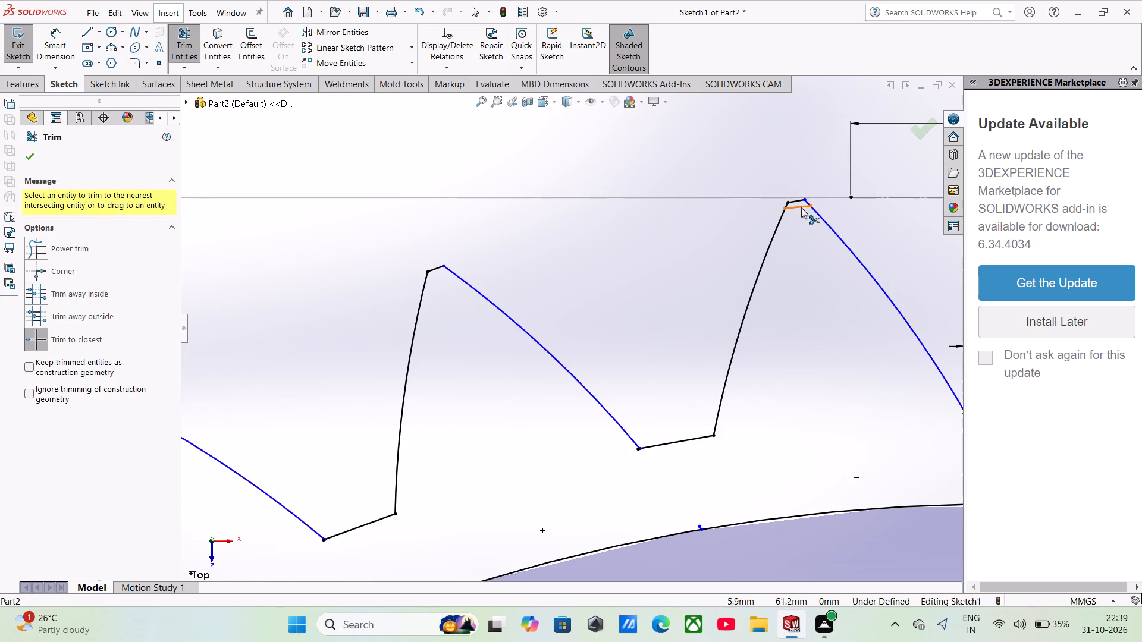
Trim both 123 mm arc halves beneath the tip line at the 8.90 mm line's +X end, plus the short vertical centreline there.
scroll(798, 250, "up", 4)
scroll(774, 285, "down", 8)
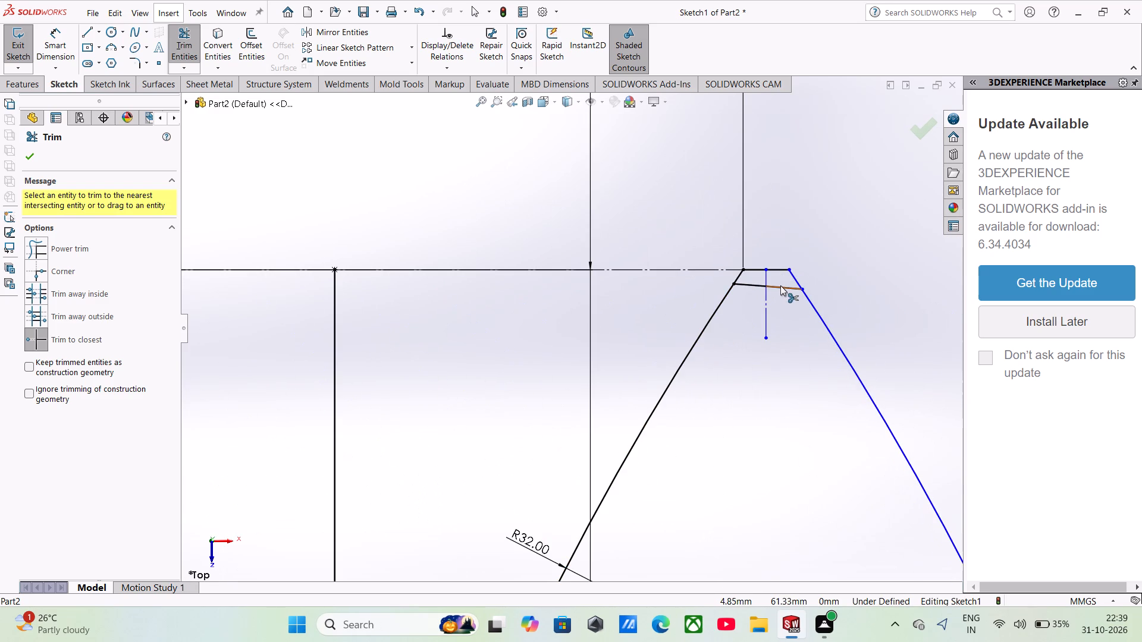
left_click(780, 285)
left_click(752, 284)
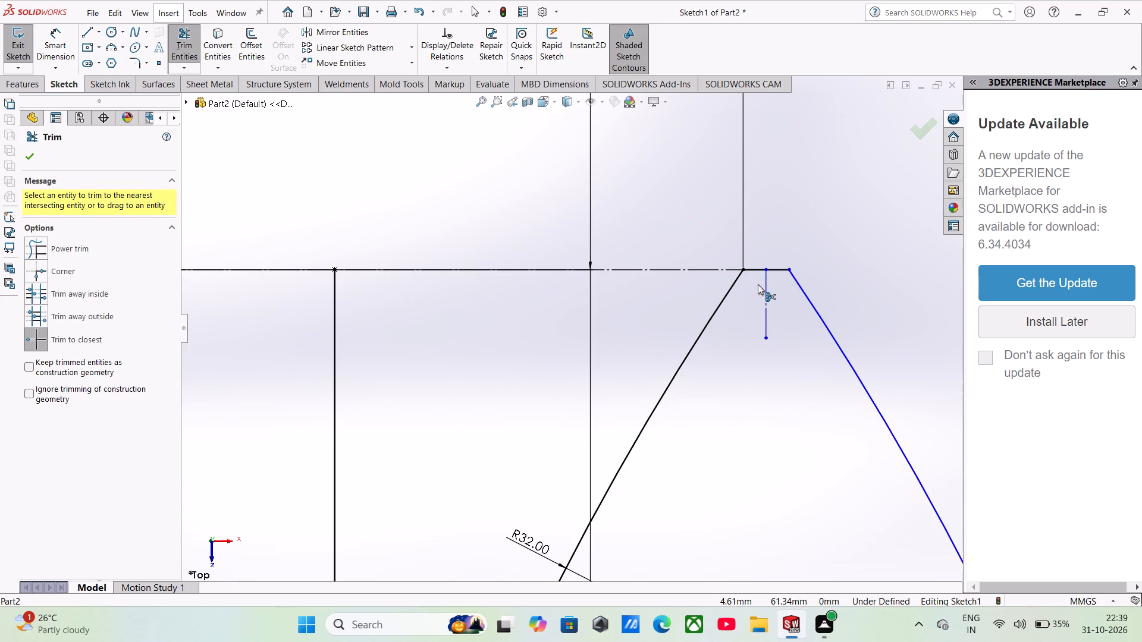
left_click(765, 281)
scroll(765, 373, "up", 5)
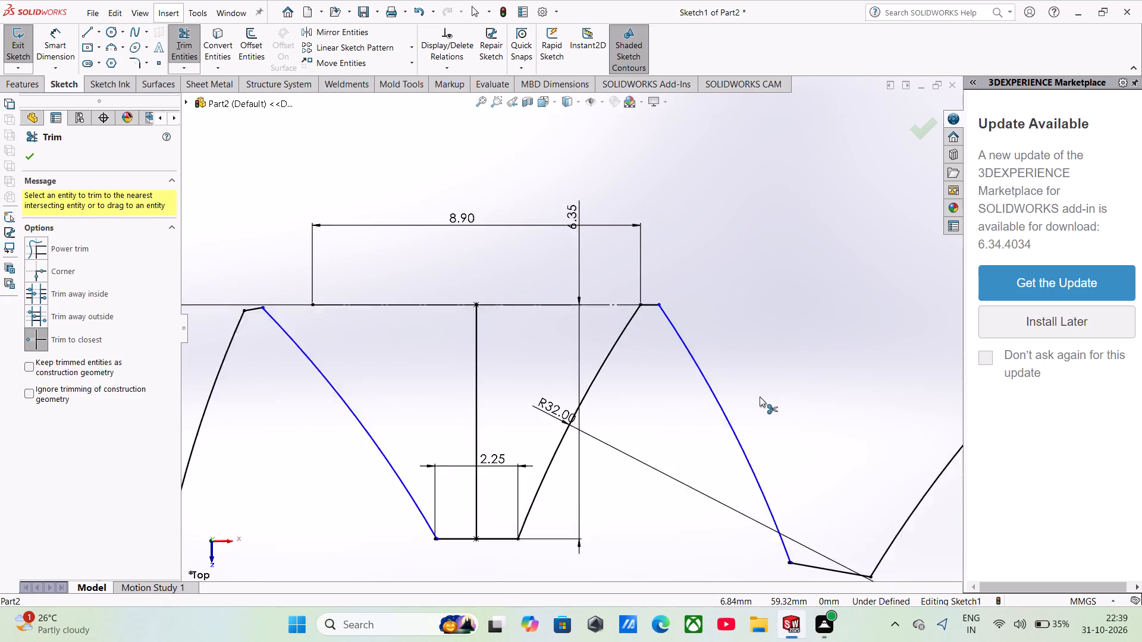
Trim the short 123 mm arc pieces beneath the tip lines of the next five teeth, clockwise from the dimensioned profile towards +X.
scroll(760, 396, "up", 4)
scroll(798, 349, "down", 7)
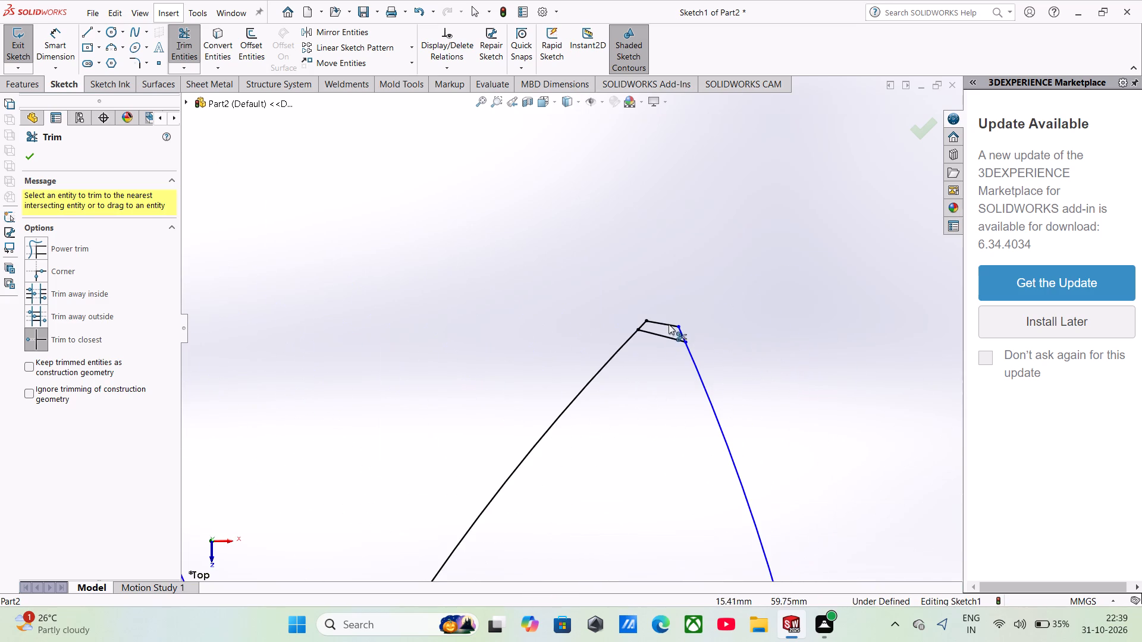
left_click(660, 334)
scroll(680, 406, "up", 5)
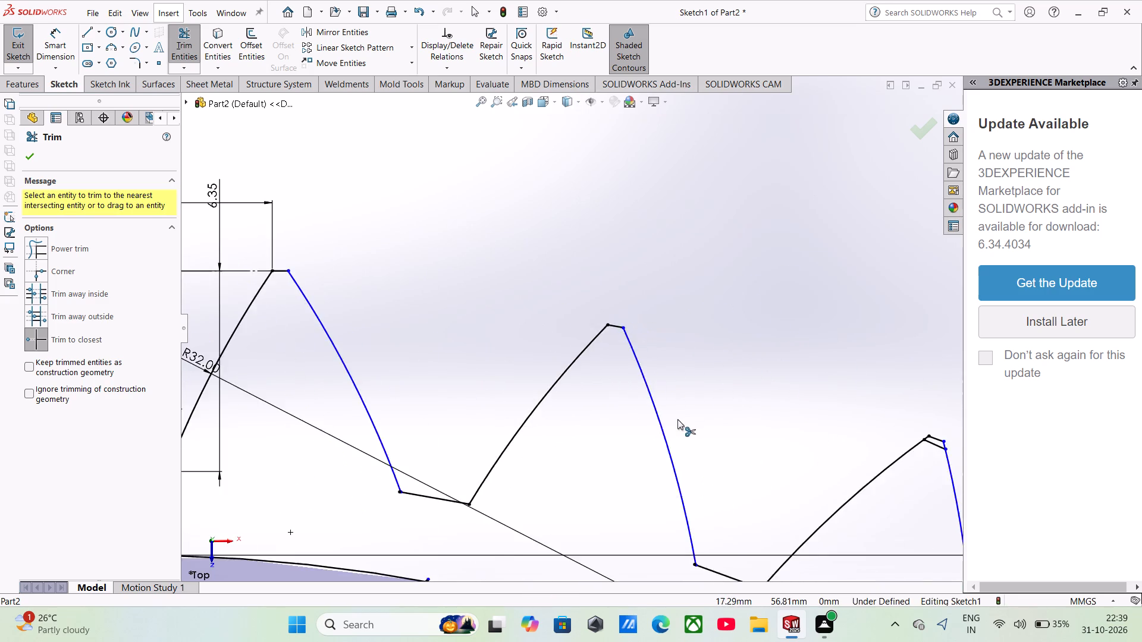
scroll(677, 419, "up", 2)
scroll(741, 417, "down", 4)
scroll(771, 356, "down", 2)
left_click(769, 347)
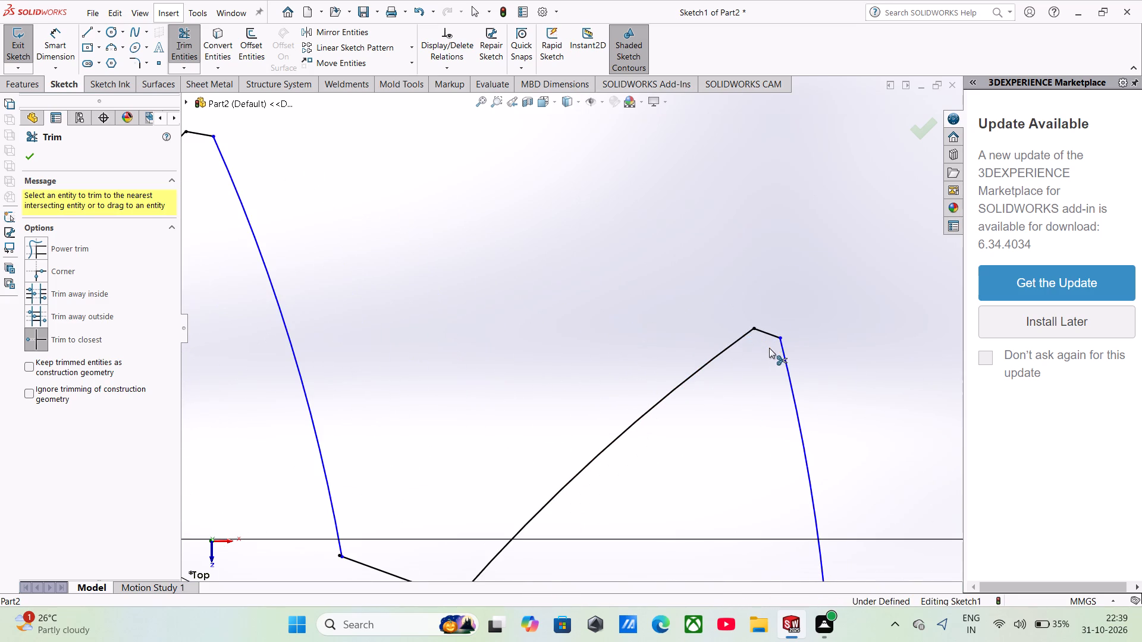
scroll(766, 370, "up", 6)
scroll(779, 439, "down", 4)
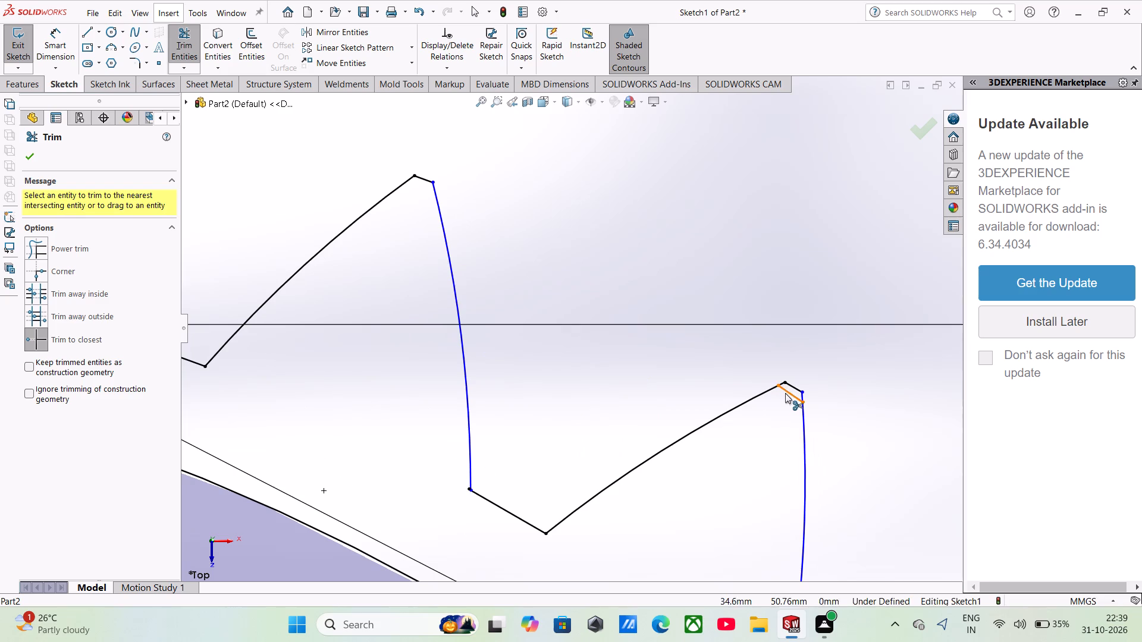
left_click(786, 393)
scroll(780, 422, "up", 4)
scroll(763, 458, "down", 8)
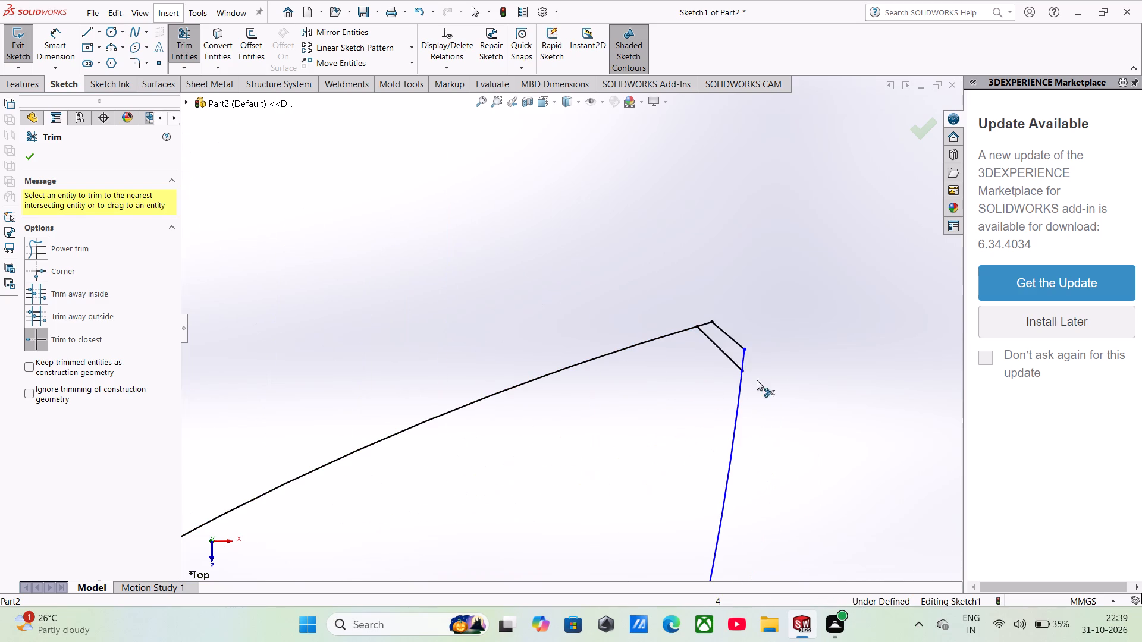
left_click(727, 357)
scroll(723, 398, "up", 9)
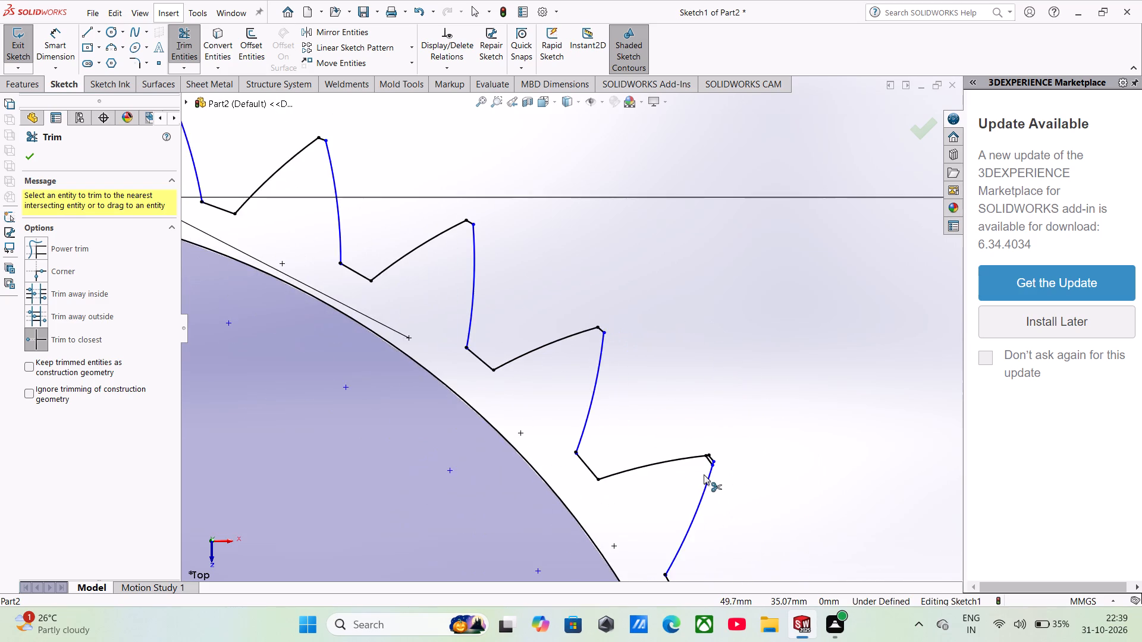
scroll(704, 471, "down", 9)
left_click(674, 326)
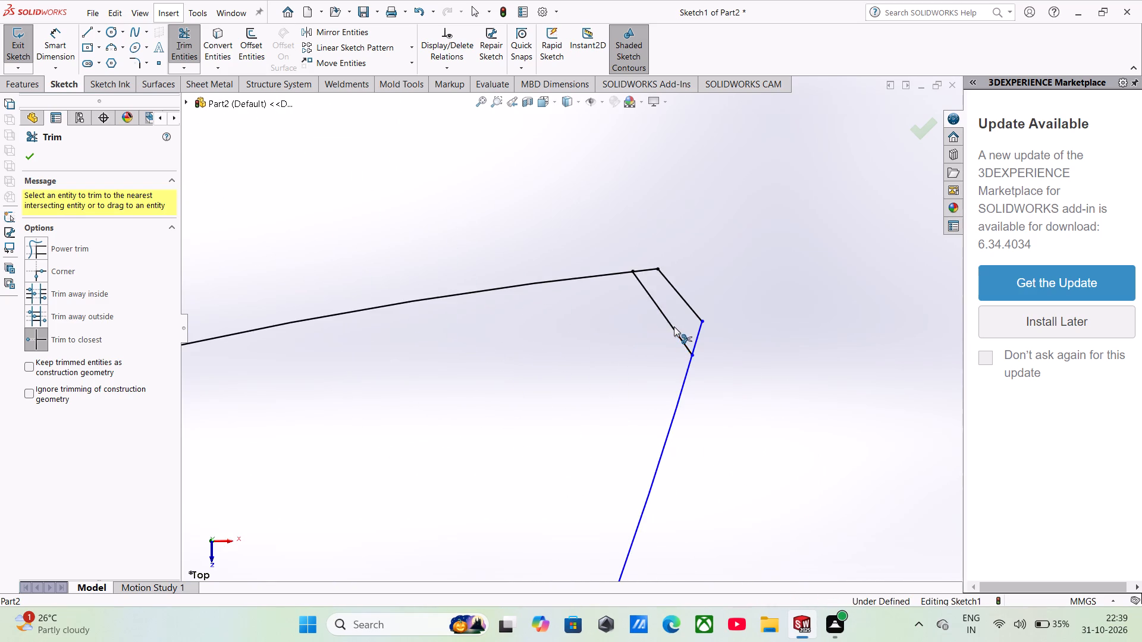
Trim the short 123 mm arc pieces beneath the tip lines of the next three teeth clockwise, down to the X axis on the +X side.
scroll(661, 394, "up", 11)
scroll(632, 450, "down", 8)
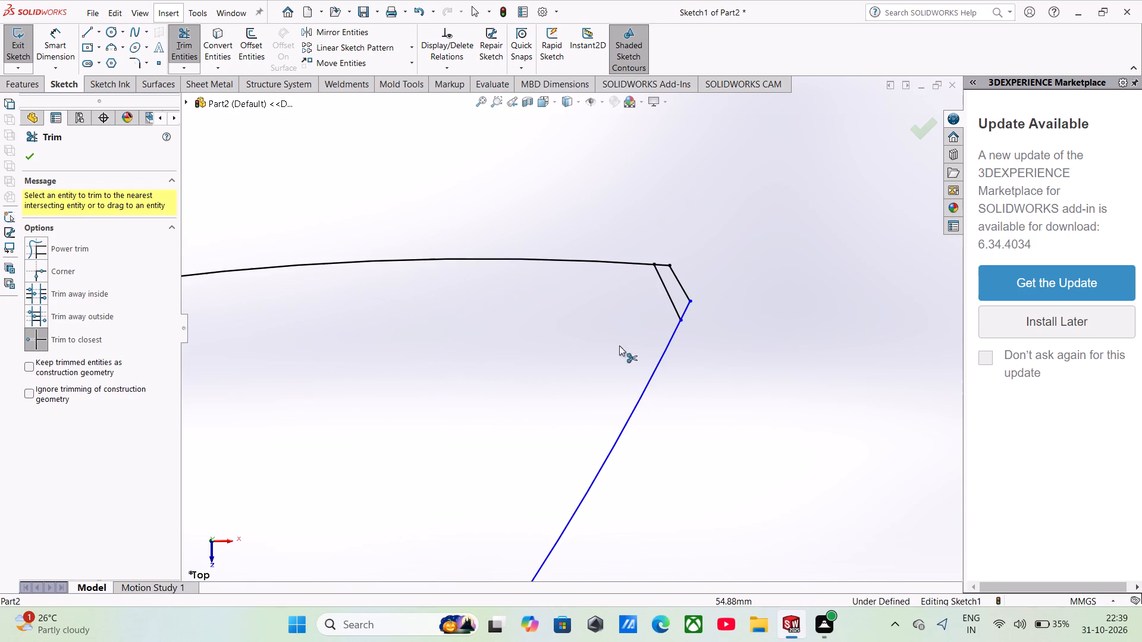
left_click(671, 303)
scroll(669, 310, "up", 8)
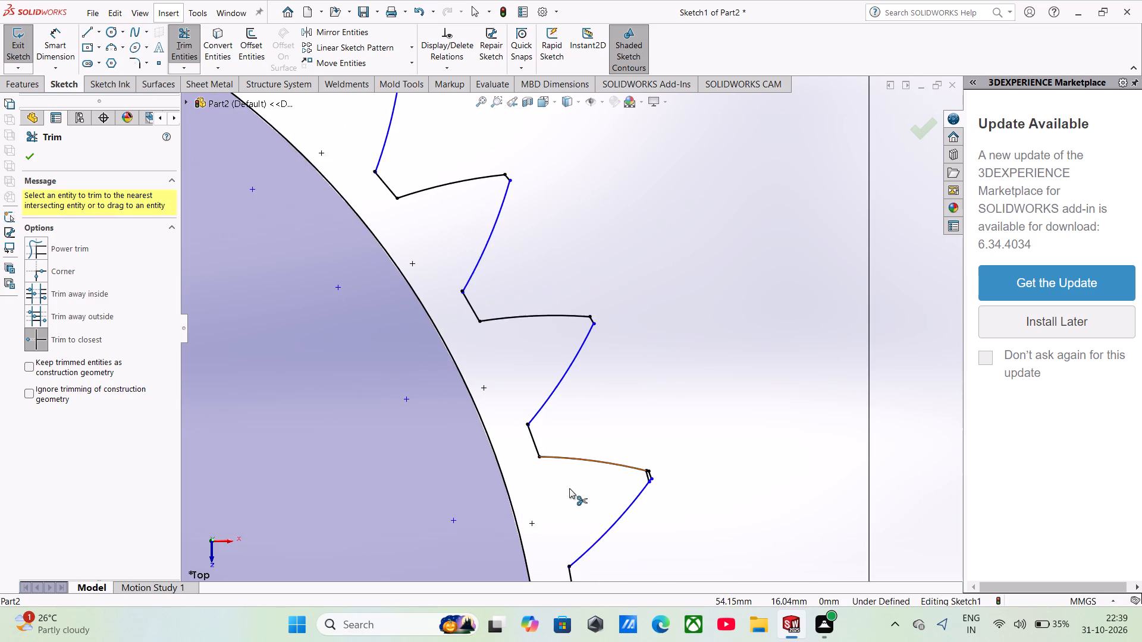
scroll(585, 492, "down", 7)
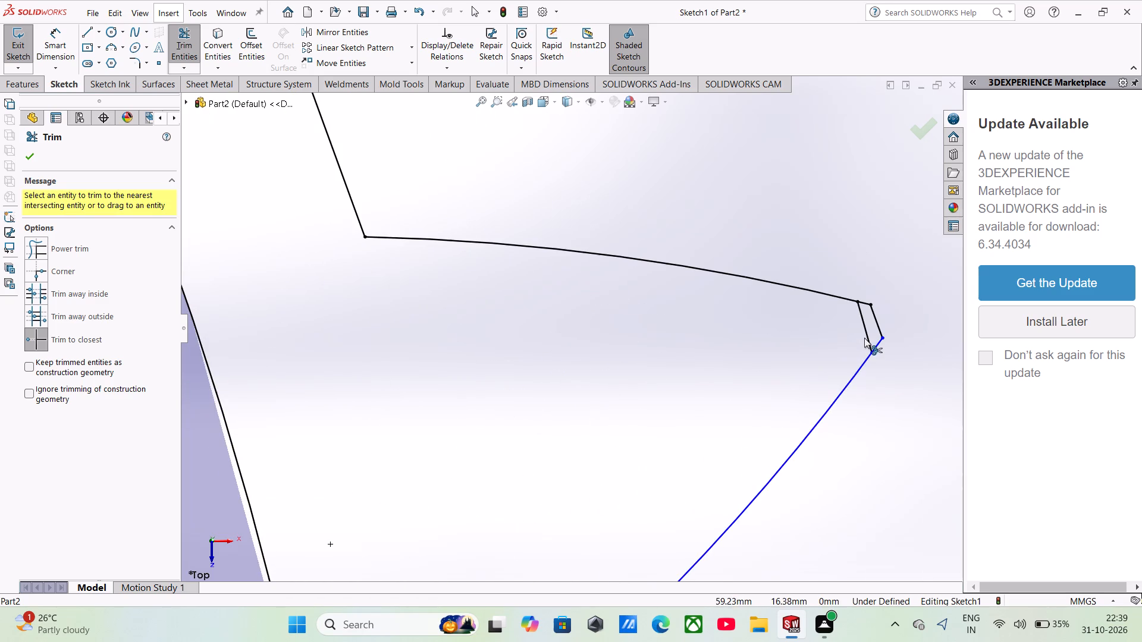
left_click(865, 338)
scroll(823, 404, "up", 11)
scroll(661, 454, "down", 1)
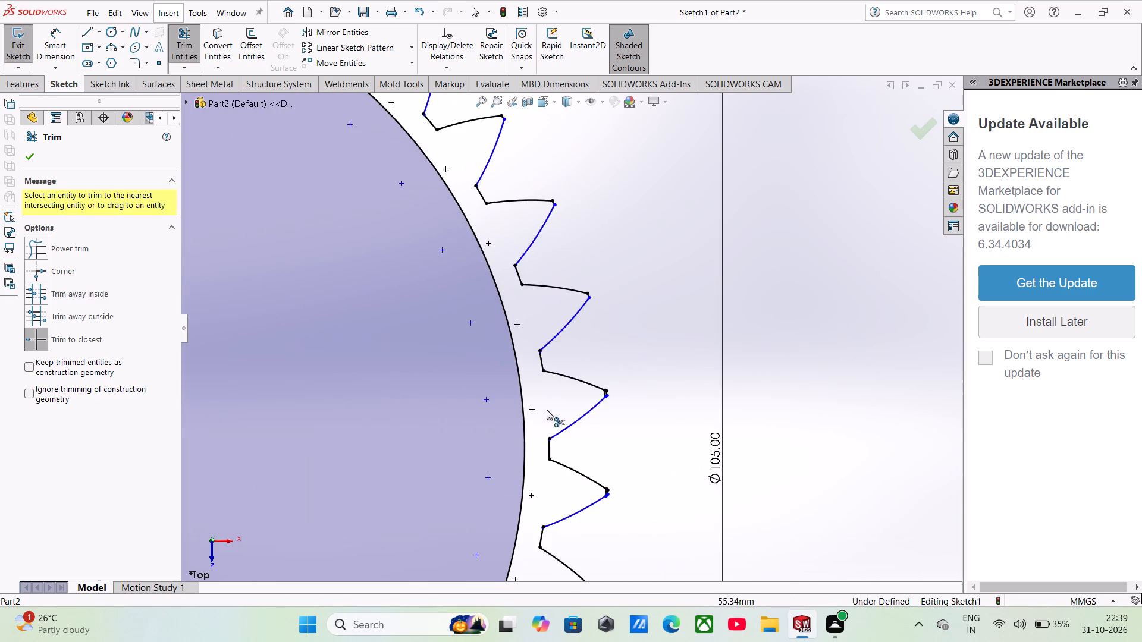
scroll(547, 369, "down", 6)
scroll(811, 435, "down", 3)
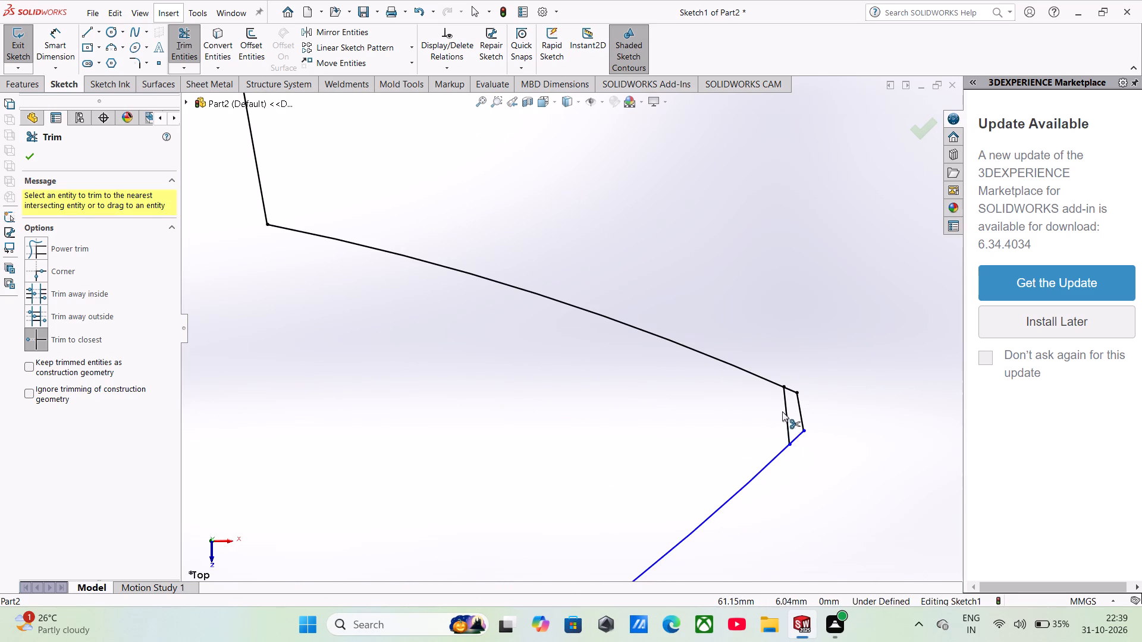
left_click(785, 407)
Trim the short 123 mm arc pieces beneath the tip lines of the first three teeth past the X axis, in the +X/+Z quadrant.
scroll(776, 424, "up", 10)
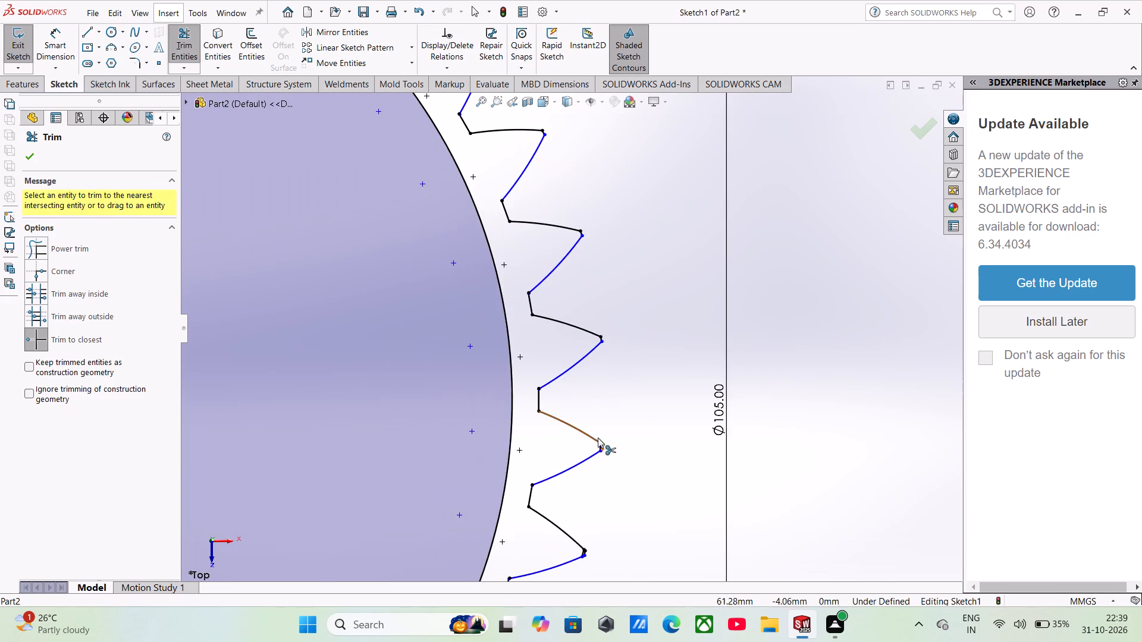
scroll(583, 436, "down", 8)
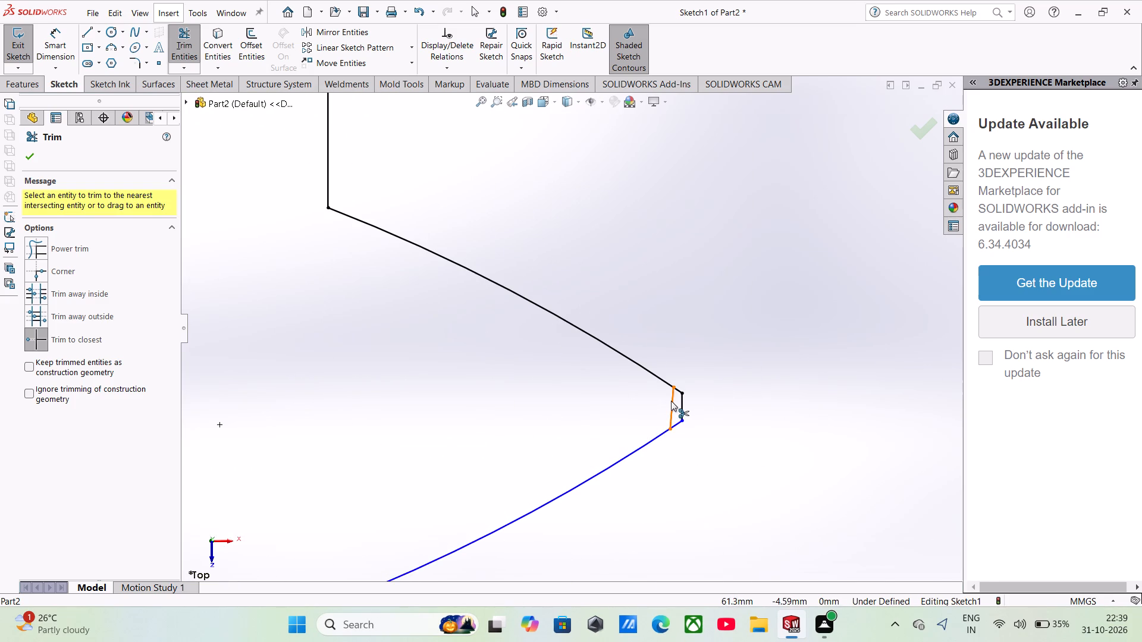
left_click(671, 401)
scroll(663, 411, "up", 6)
scroll(472, 506, "down", 5)
scroll(642, 500, "down", 3)
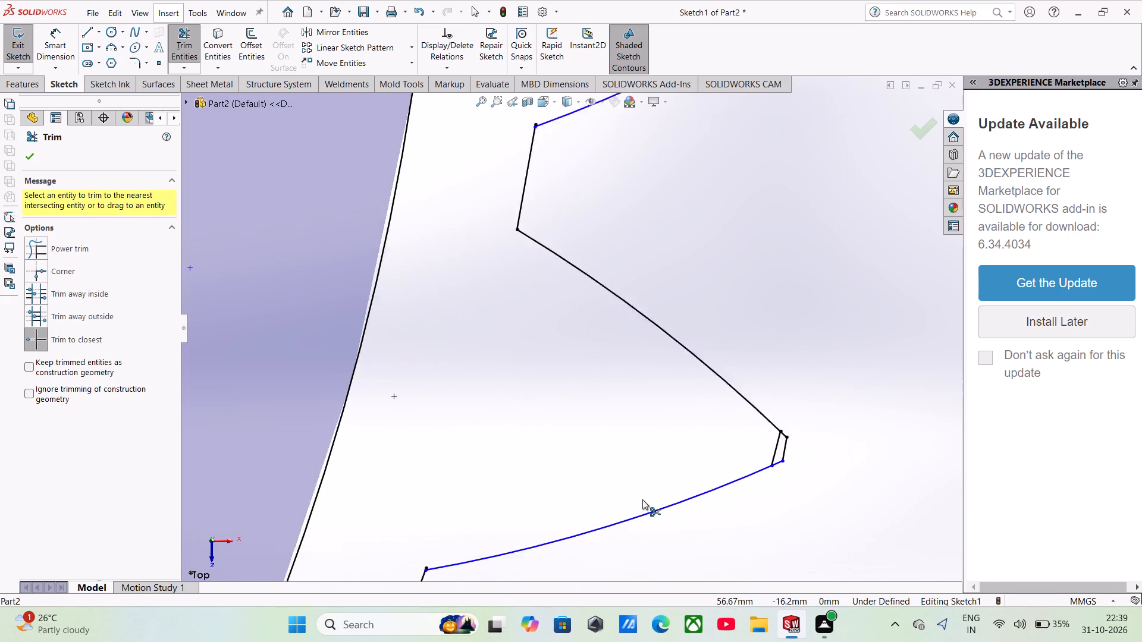
left_click(828, 410)
scroll(767, 476, "up", 7)
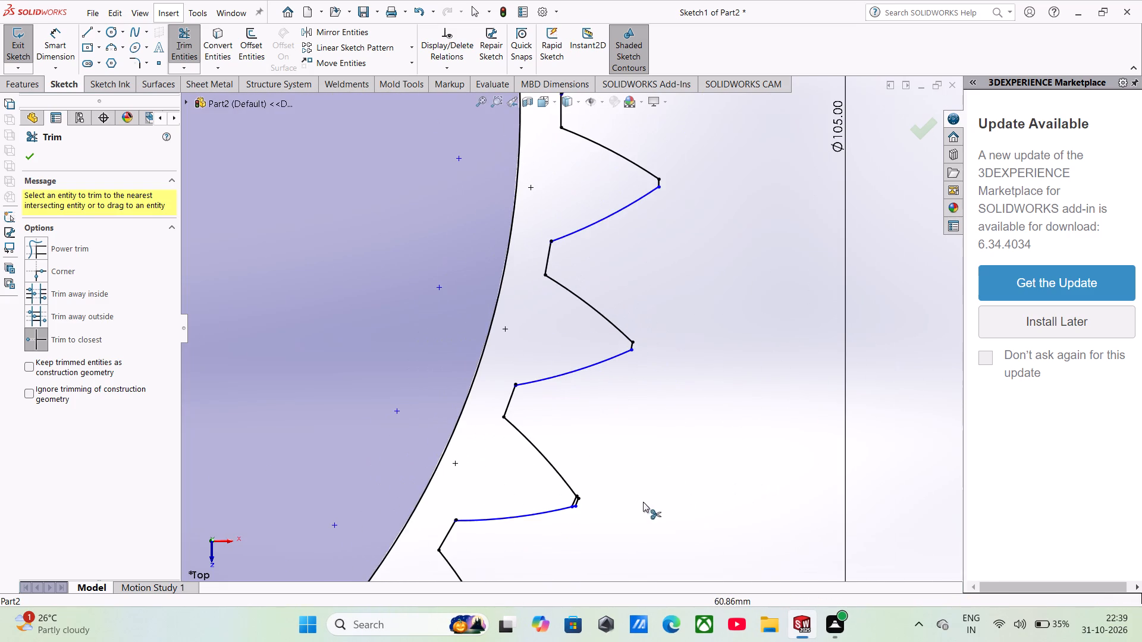
scroll(568, 496, "down", 8)
left_click(608, 398)
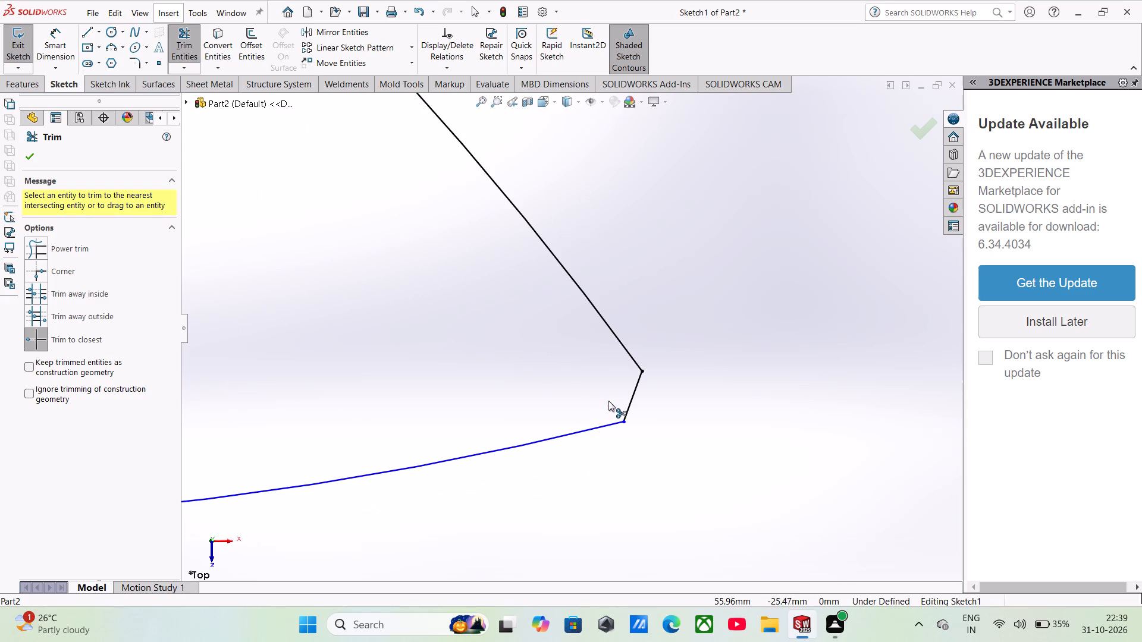
Trim the short 123 mm arc pieces beneath the tip lines of the next two teeth clockwise in the +X/+Z quadrant.
scroll(597, 425, "up", 7)
scroll(512, 466, "up", 3)
scroll(503, 477, "down", 4)
scroll(490, 416, "down", 3)
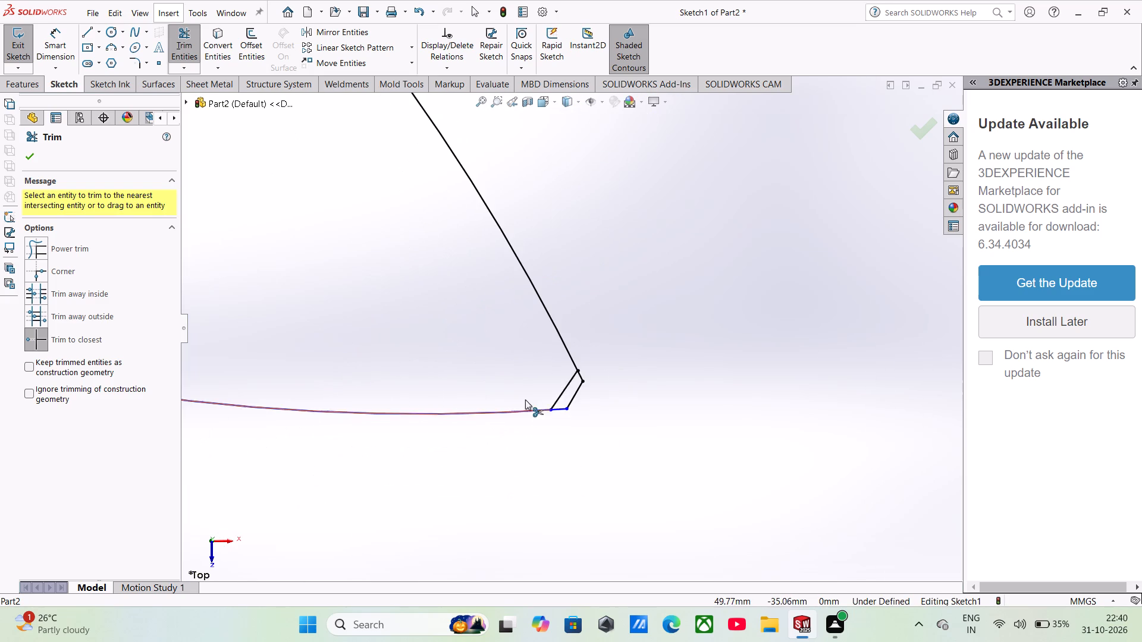
left_click(573, 379)
scroll(556, 391, "up", 6)
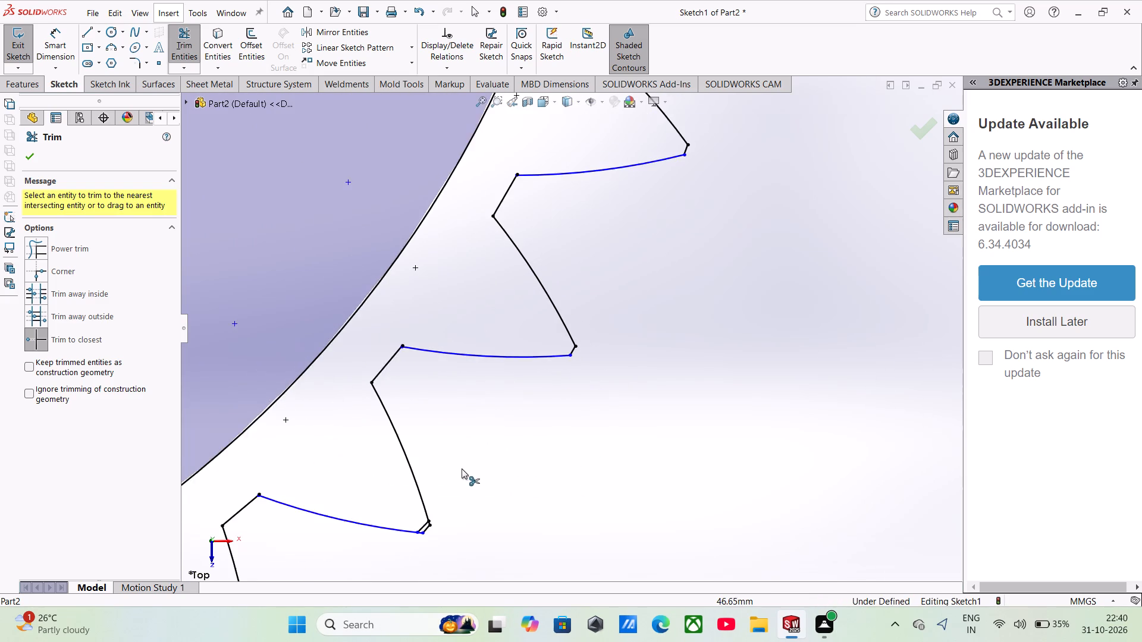
scroll(459, 470, "up", 1)
scroll(438, 498, "down", 4)
scroll(445, 440, "down", 4)
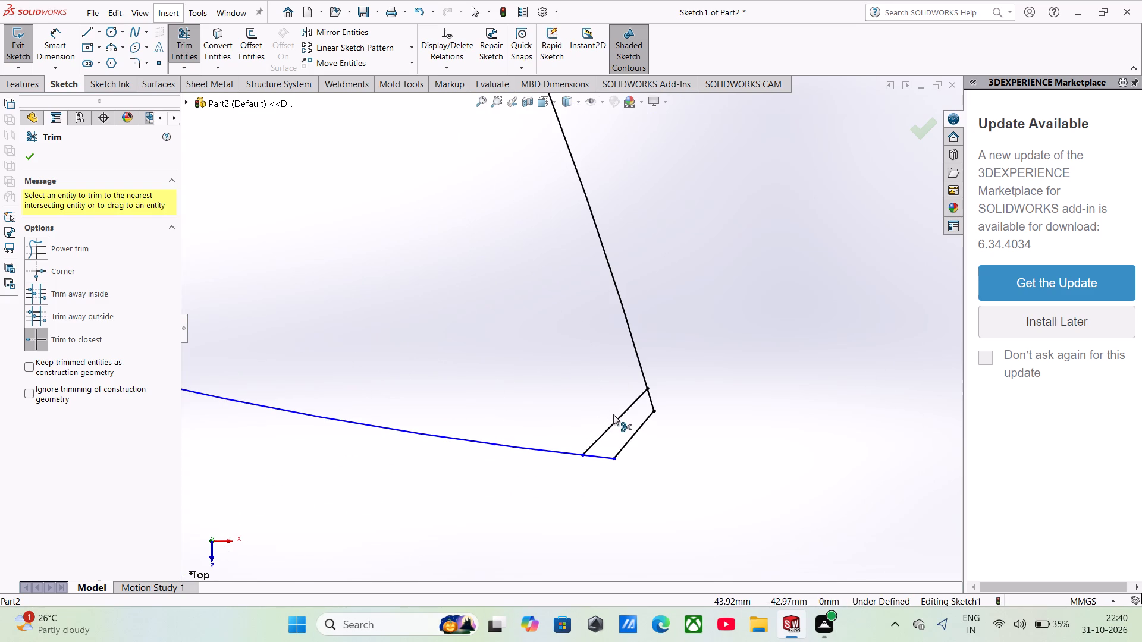
left_click(613, 420)
Trim the short 123 mm arc pieces beneath the tip lines of the following three teeth, continuing clockwise towards the +Z end.
scroll(551, 461, "up", 9)
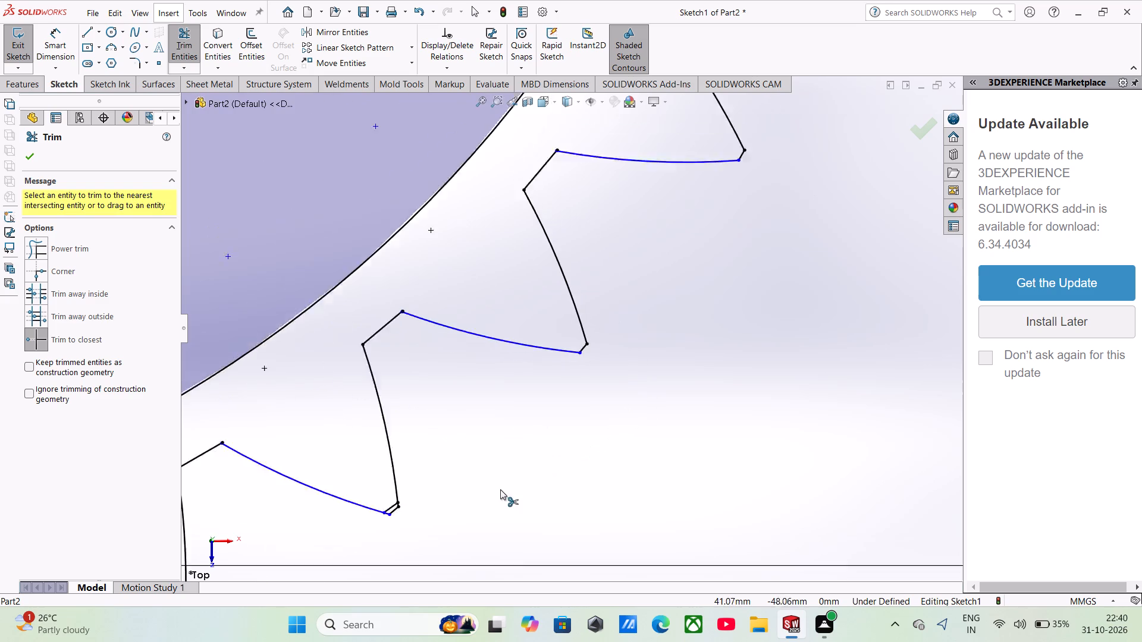
scroll(500, 489, "up", 1)
scroll(424, 452, "down", 7)
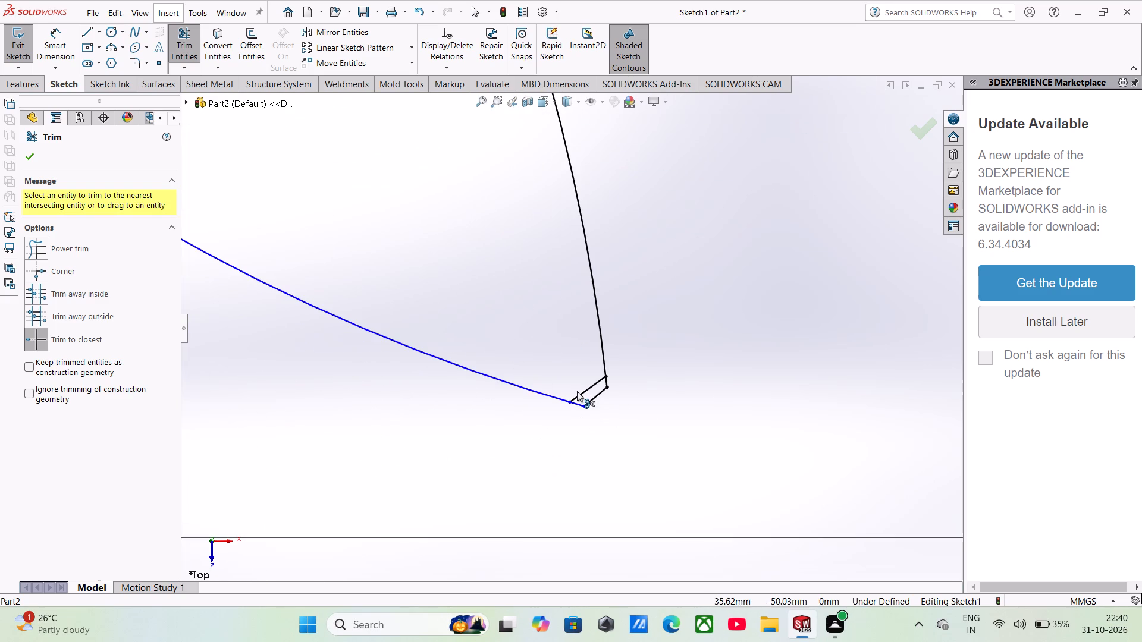
left_click(577, 392)
left_click(579, 396)
scroll(495, 465, "up", 4)
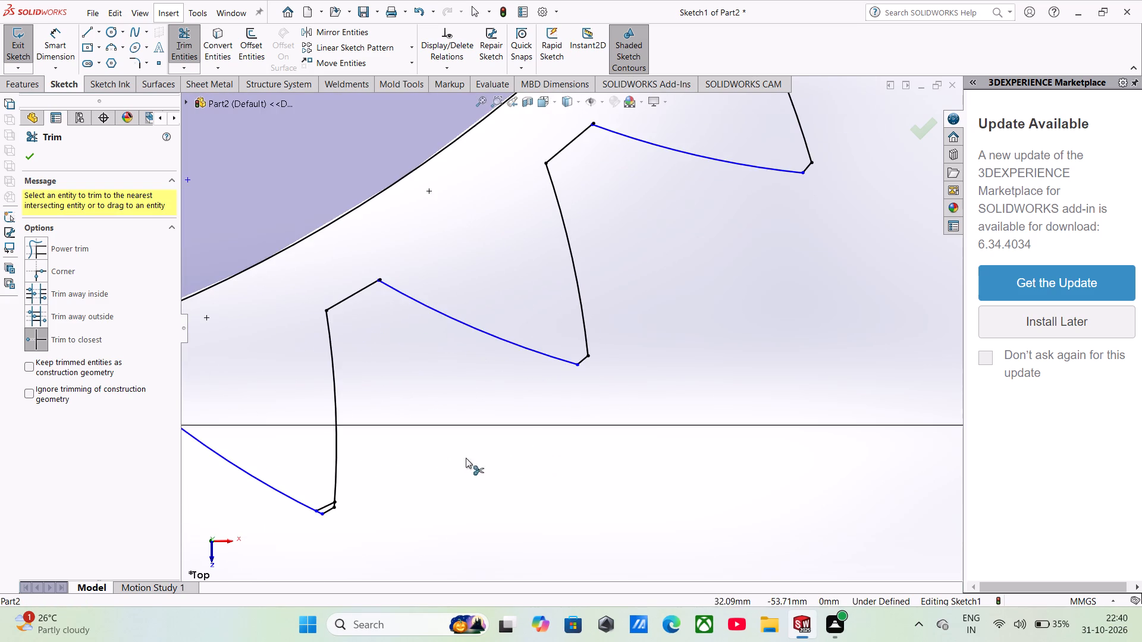
scroll(319, 495, "down", 4)
left_click(409, 465)
scroll(409, 467, "up", 3)
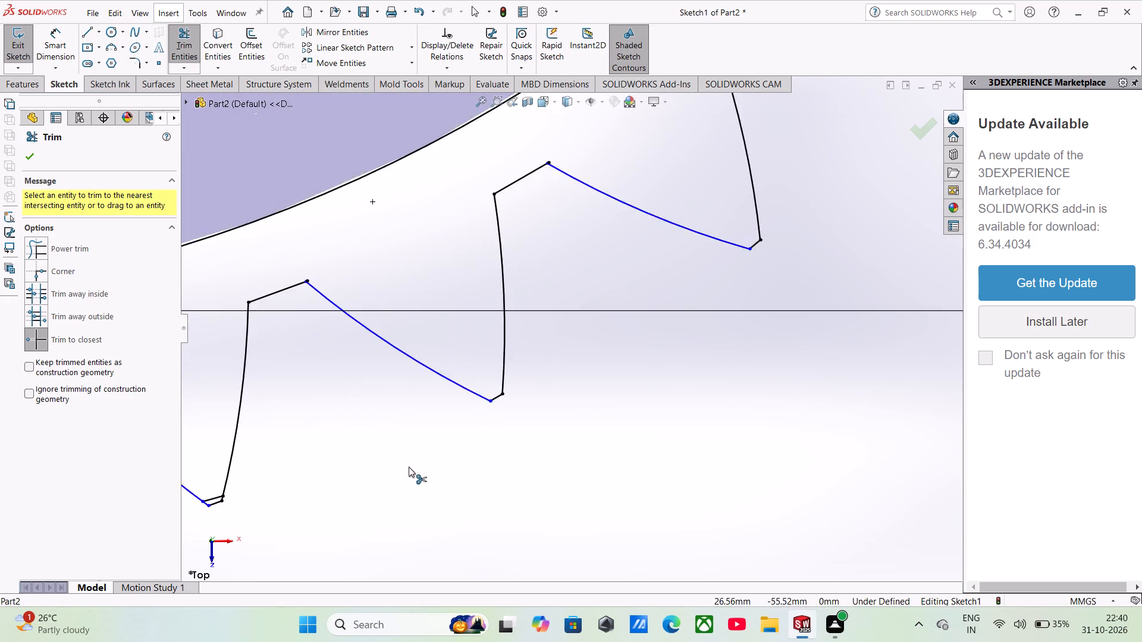
scroll(409, 467, "up", 5)
scroll(407, 407, "down", 8)
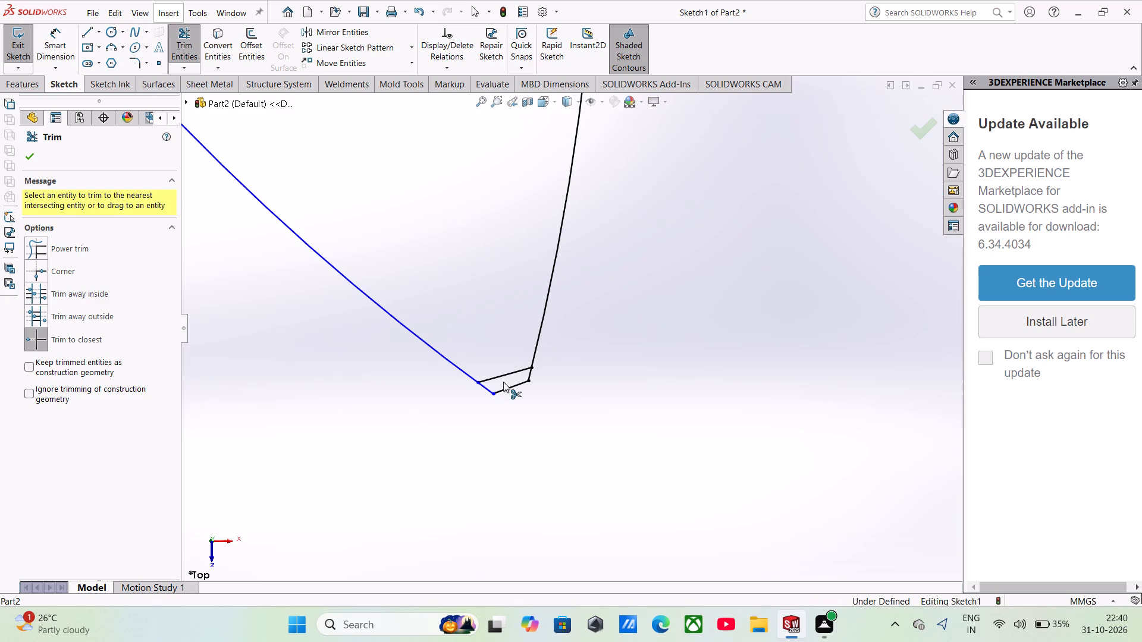
left_click(503, 378)
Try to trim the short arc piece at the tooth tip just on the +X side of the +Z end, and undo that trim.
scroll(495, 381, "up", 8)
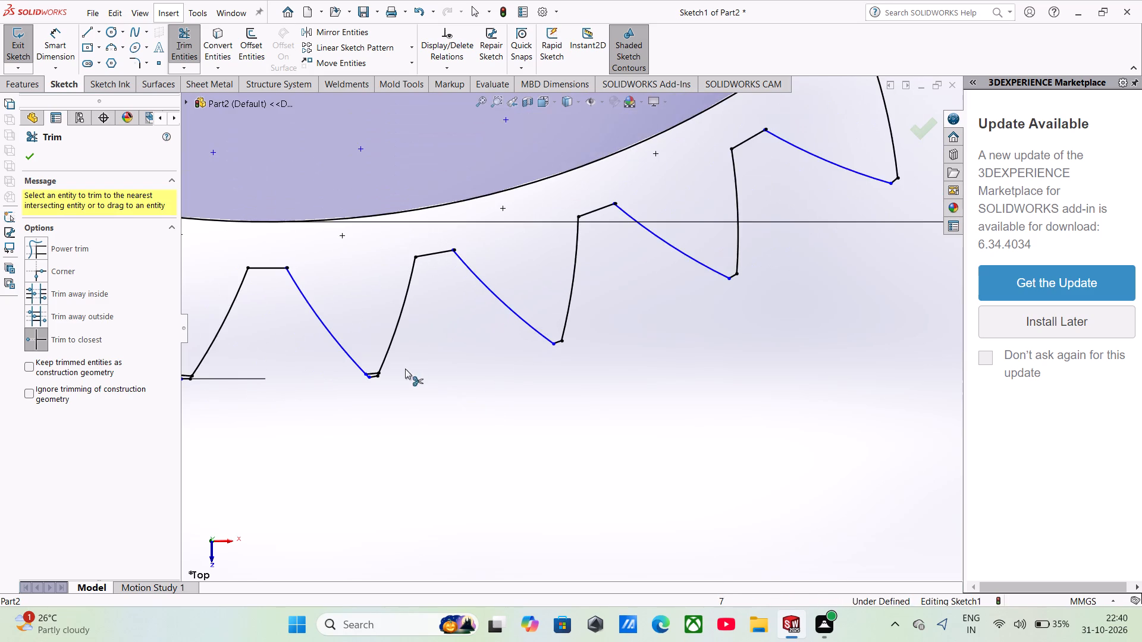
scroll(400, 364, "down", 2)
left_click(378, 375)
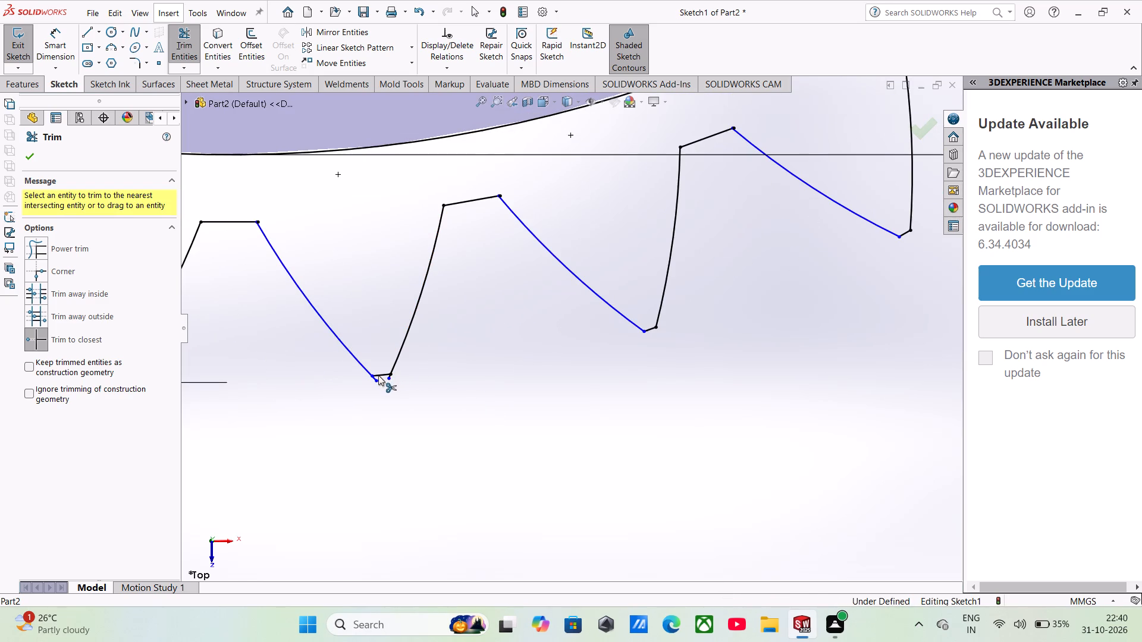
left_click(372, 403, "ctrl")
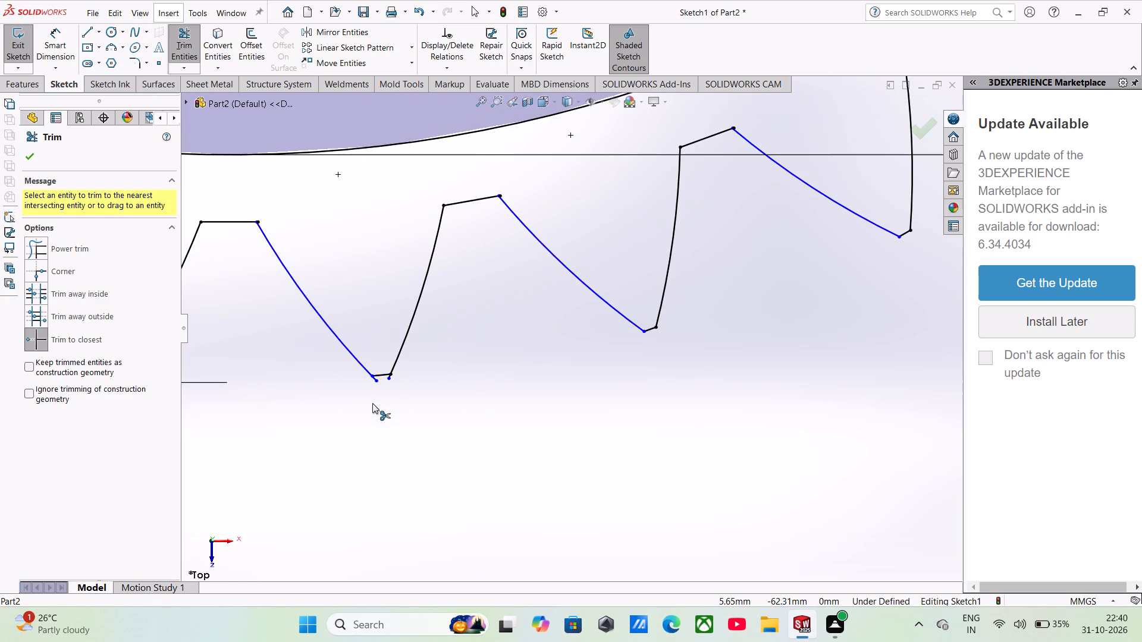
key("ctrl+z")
Trim the short 123 mm arc pieces beneath the tip lines of the two teeth on either side of the Z axis at the +Z end.
scroll(369, 369, "down", 3)
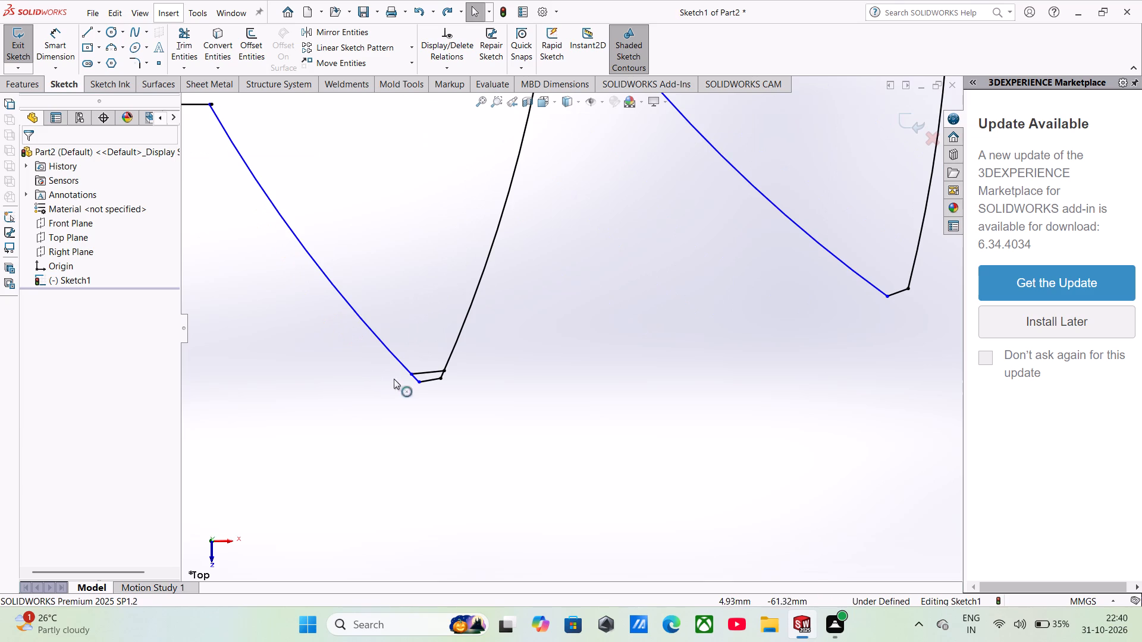
left_click(423, 374)
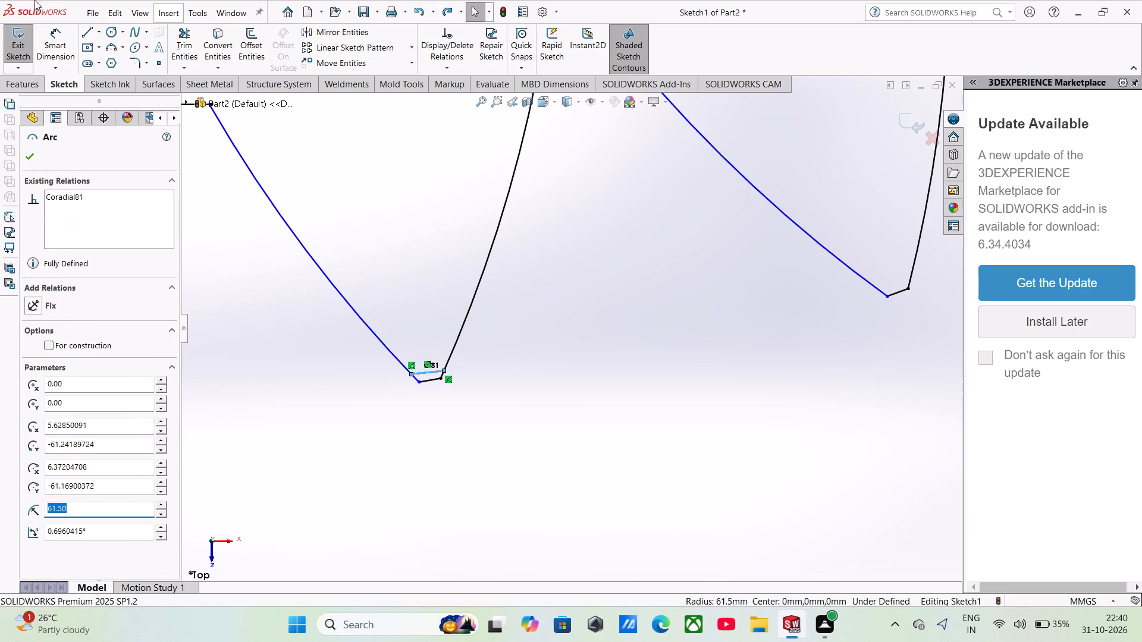
left_click(177, 49)
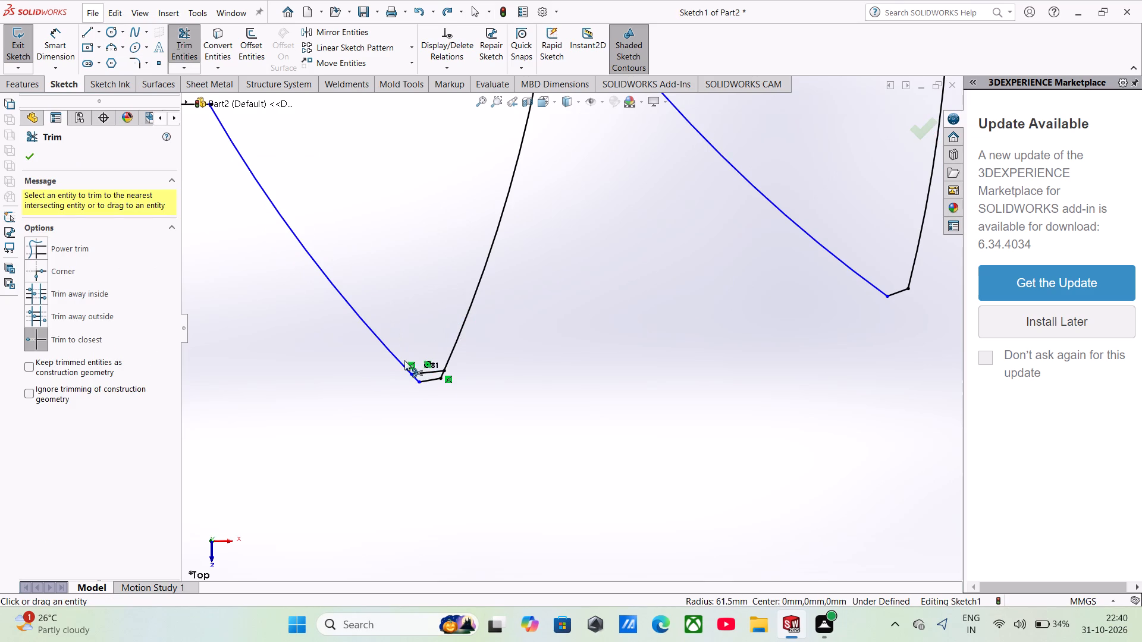
left_click(419, 372)
scroll(384, 398, "up", 4)
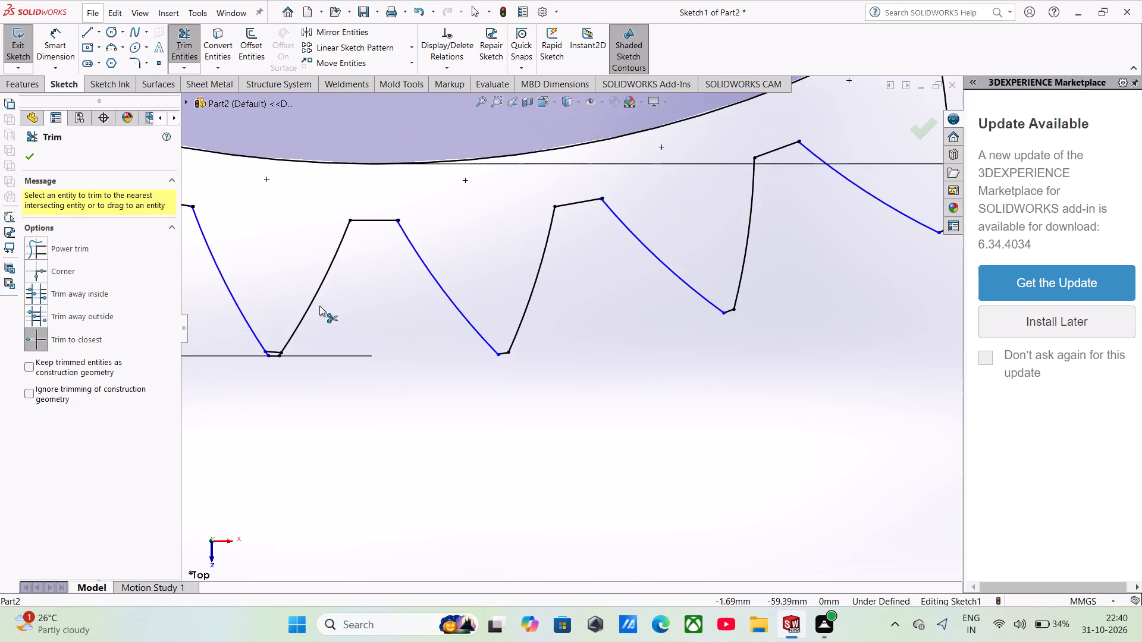
scroll(296, 309, "down", 7)
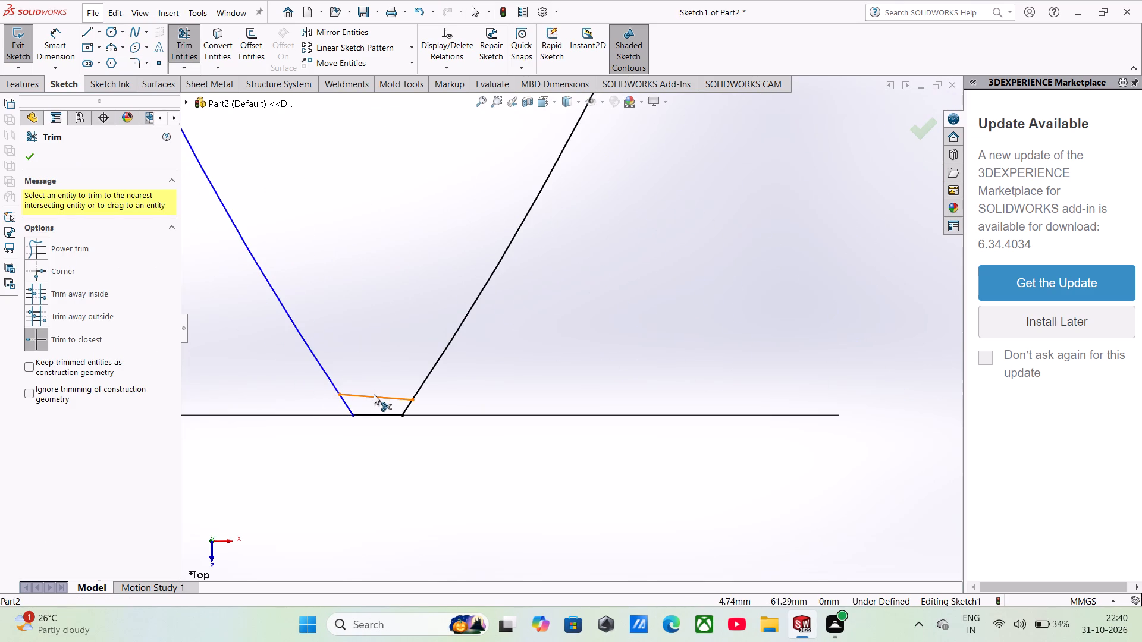
left_click(373, 395)
Trim the short 123 mm arc pieces beneath the tip lines of the next three teeth clockwise, into the -X/+Z quadrant.
scroll(371, 394, "up", 11)
scroll(385, 309, "down", 4)
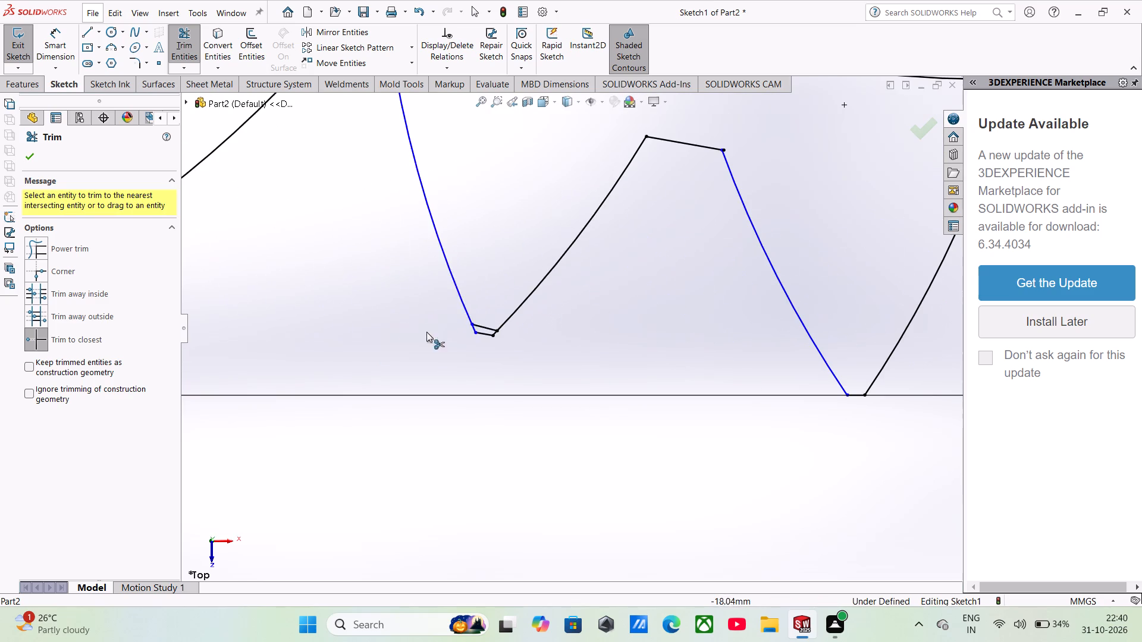
left_click(478, 326)
scroll(470, 325, "up", 5)
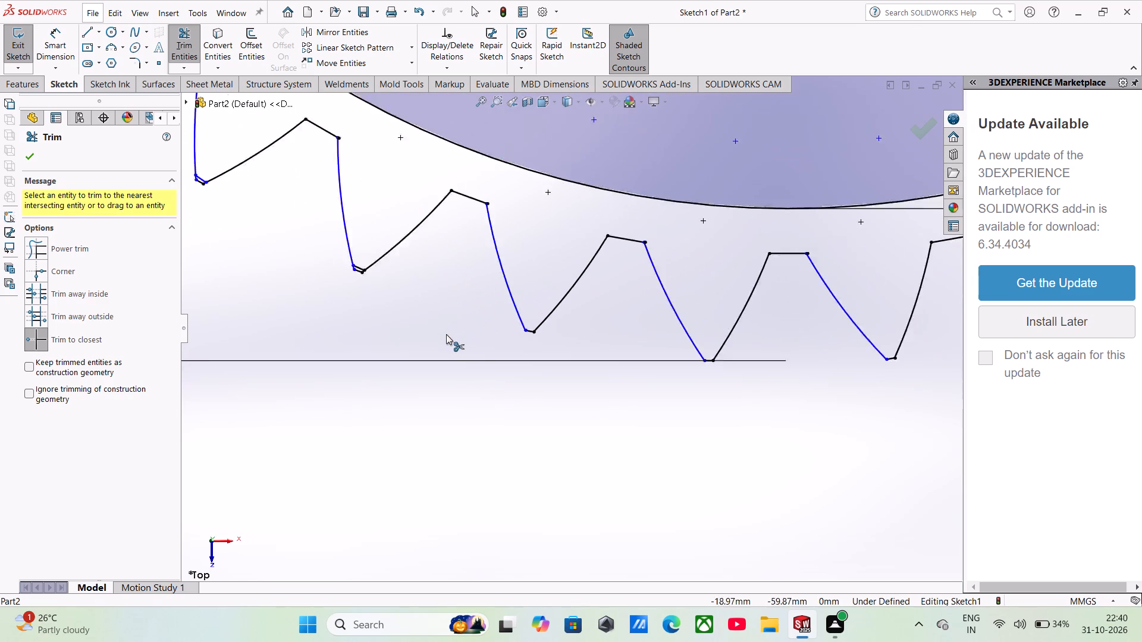
scroll(446, 334, "up", 1)
scroll(433, 298, "down", 7)
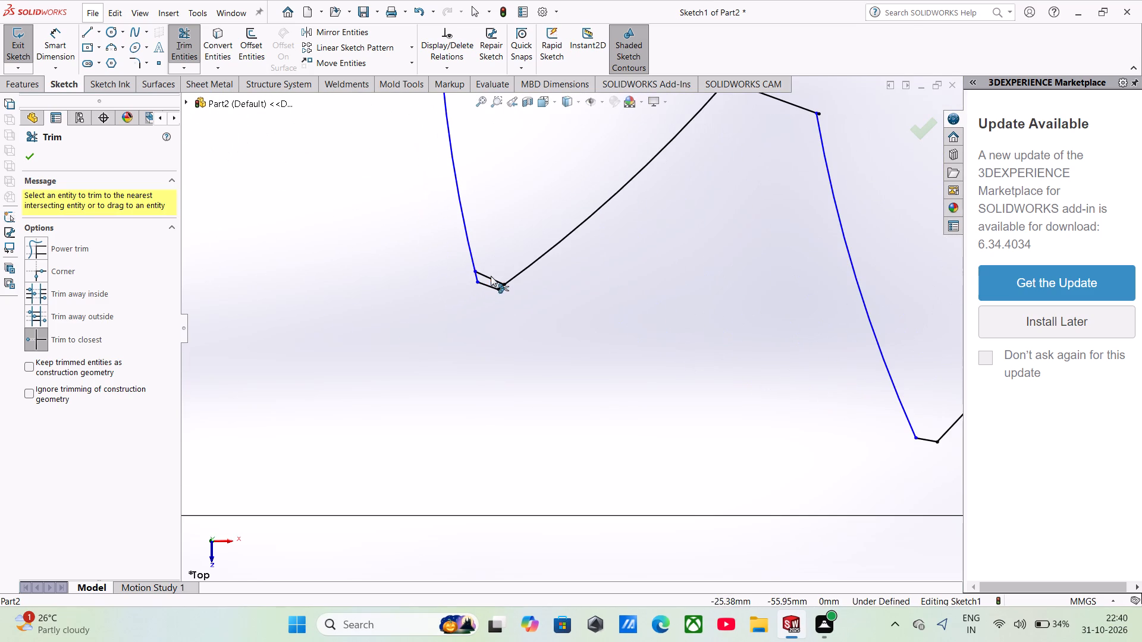
left_click(490, 280)
scroll(469, 289, "up", 7)
scroll(441, 226, "down", 4)
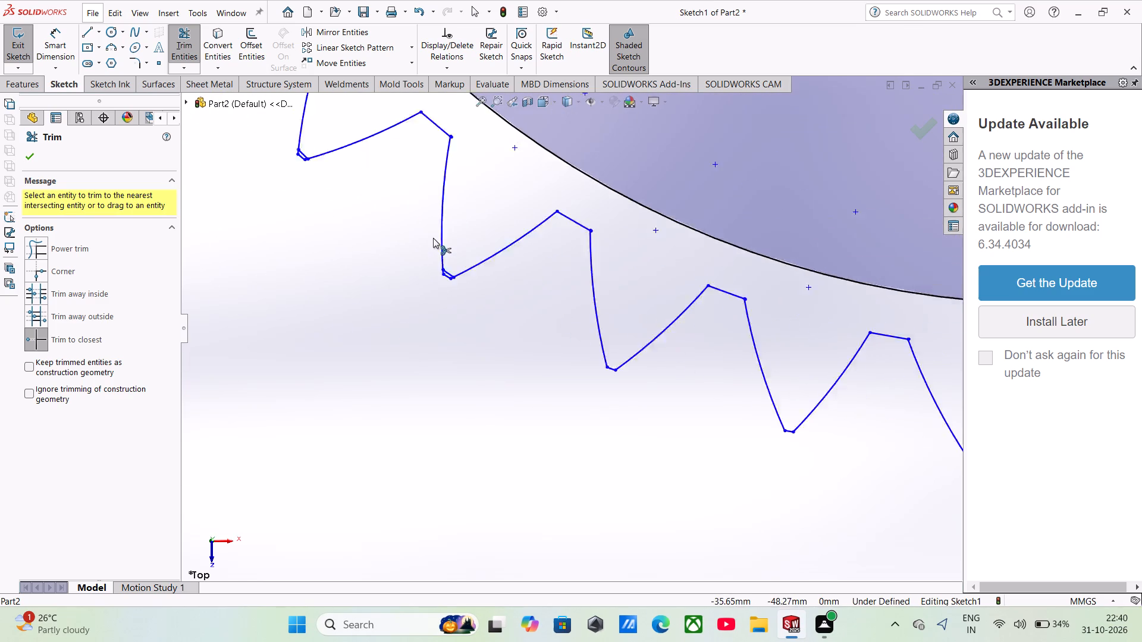
scroll(432, 257, "down", 4)
left_click(531, 395)
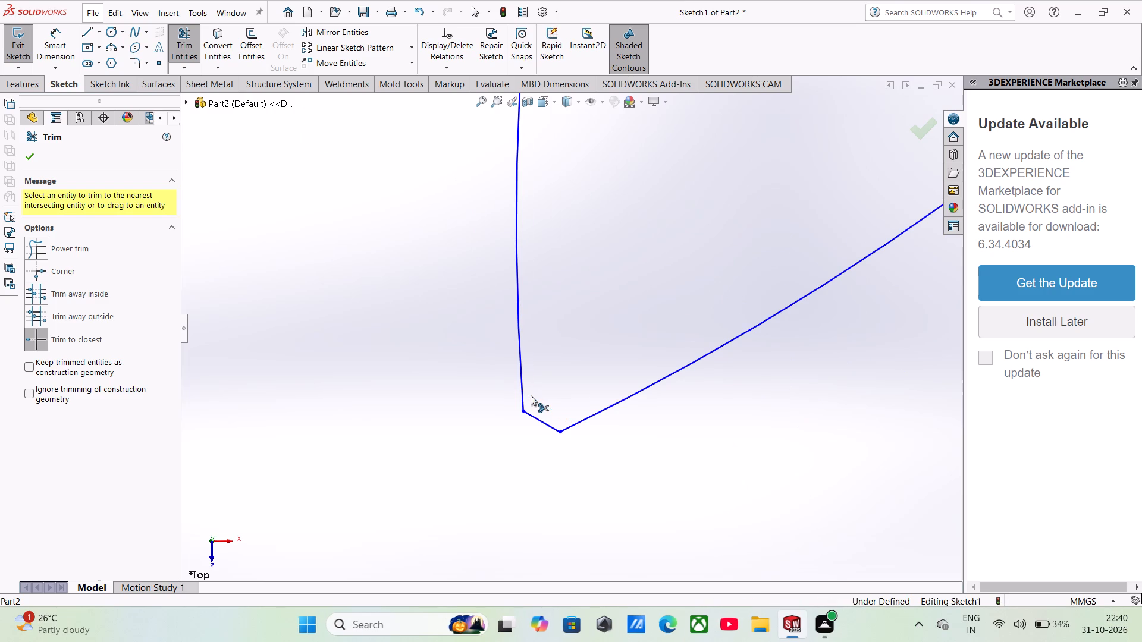
Trim the short 123 mm arc pieces beneath the tip lines of the next three teeth clockwise, continuing towards the -X end.
scroll(531, 395, "up", 4)
scroll(494, 335, "up", 4)
scroll(423, 197, "down", 4)
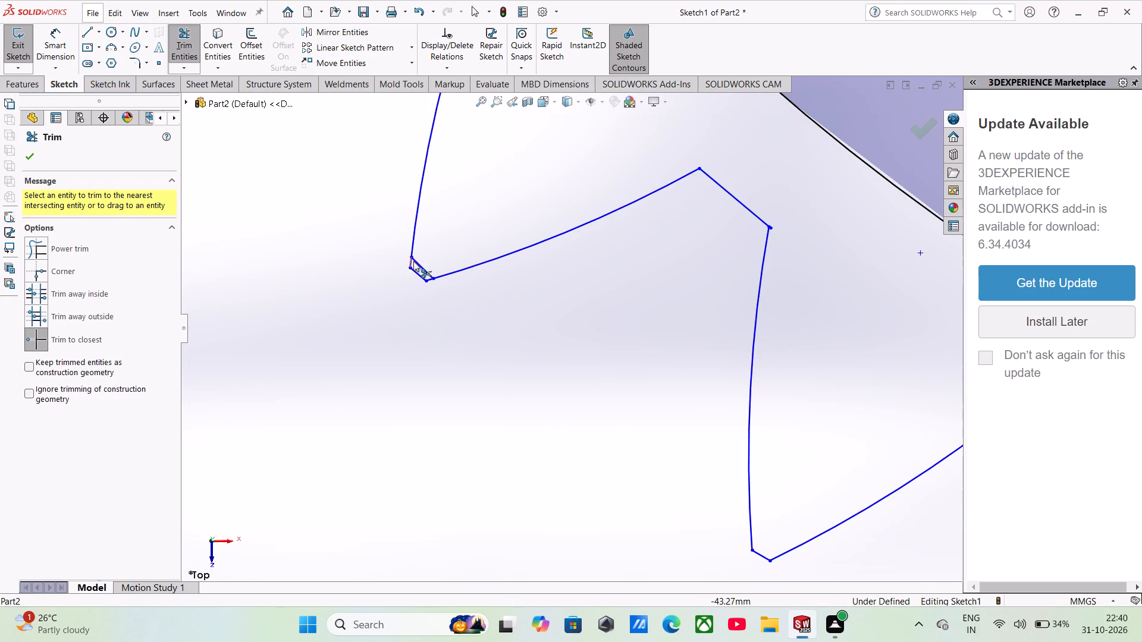
left_click(416, 264)
scroll(416, 265, "up", 7)
scroll(468, 200, "down", 3)
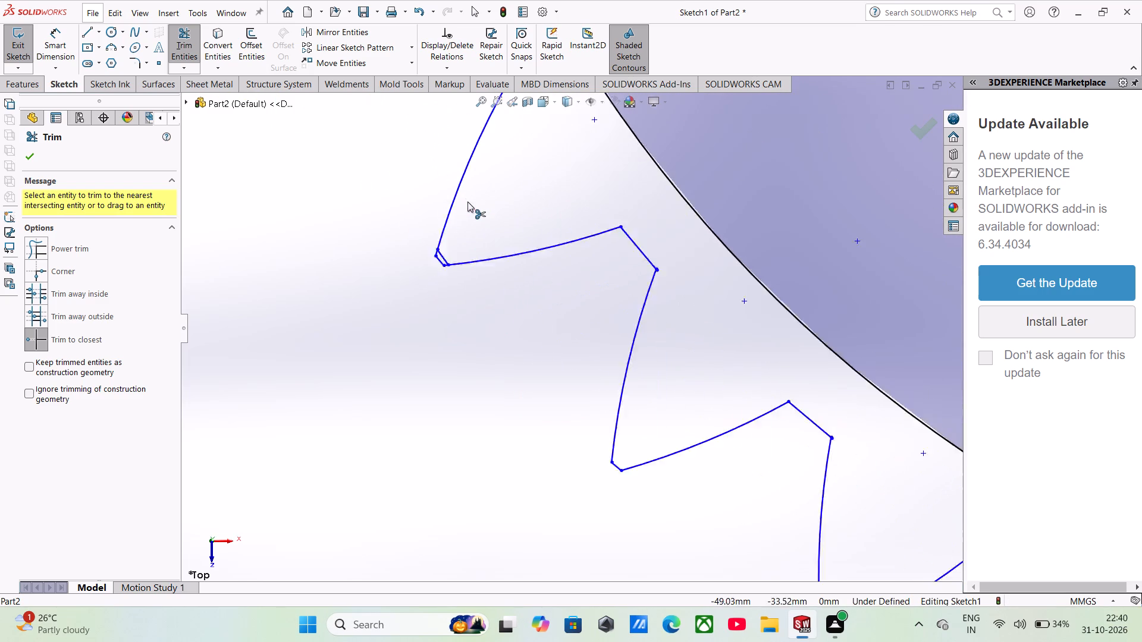
scroll(468, 202, "down", 5)
left_click(444, 300)
scroll(444, 300, "up", 7)
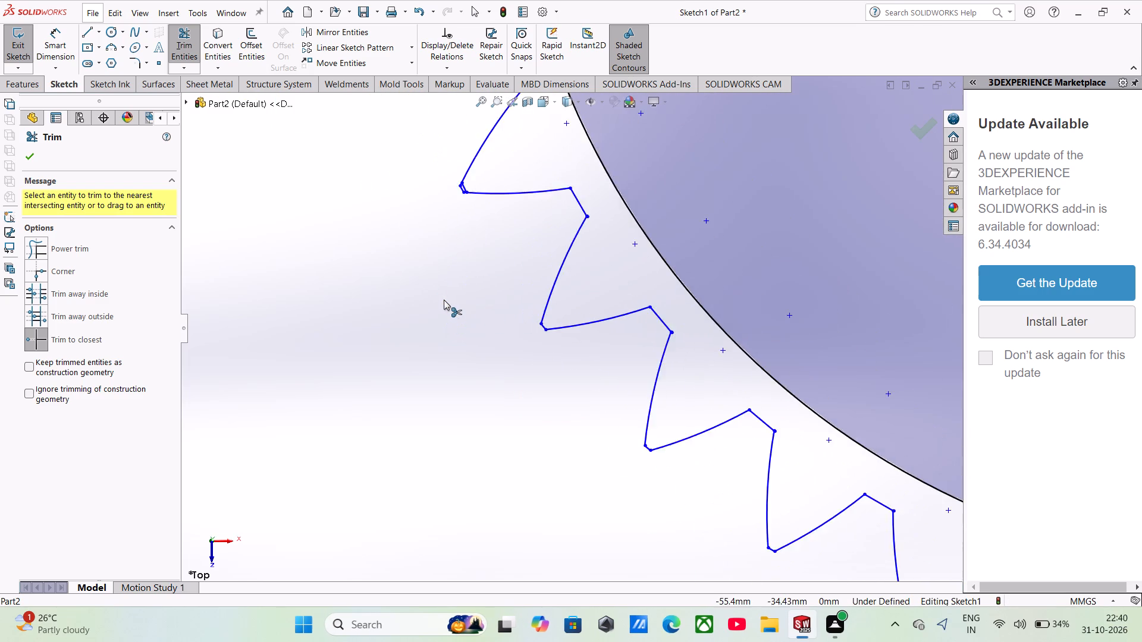
scroll(444, 300, "up", 2)
scroll(491, 216, "down", 8)
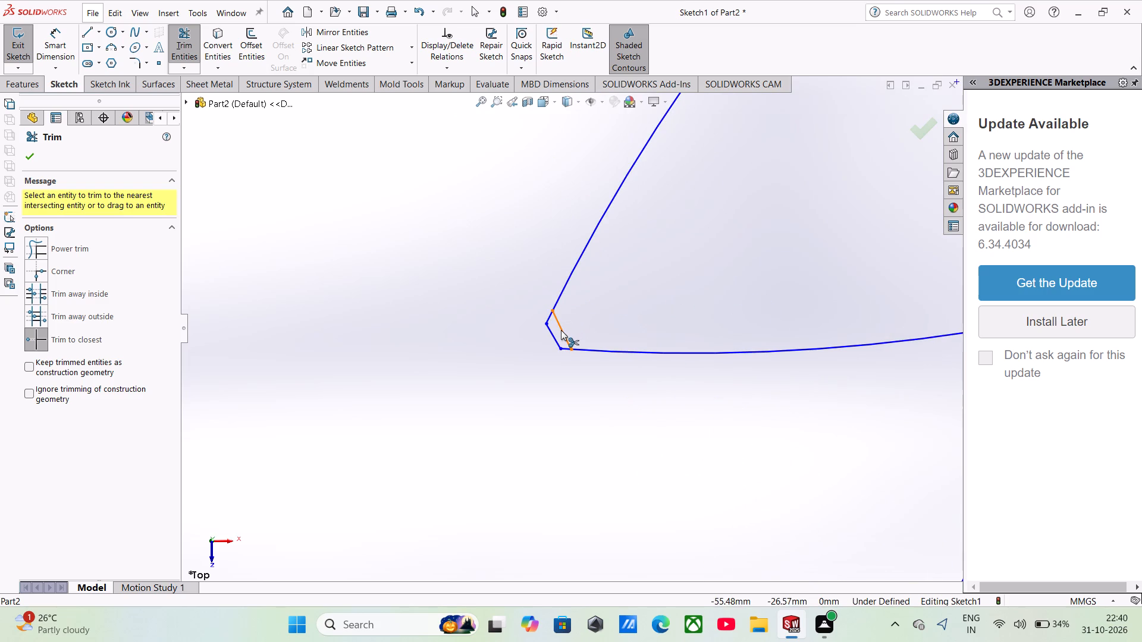
left_click(561, 330)
scroll(561, 330, "up", 6)
scroll(567, 243, "up", 4)
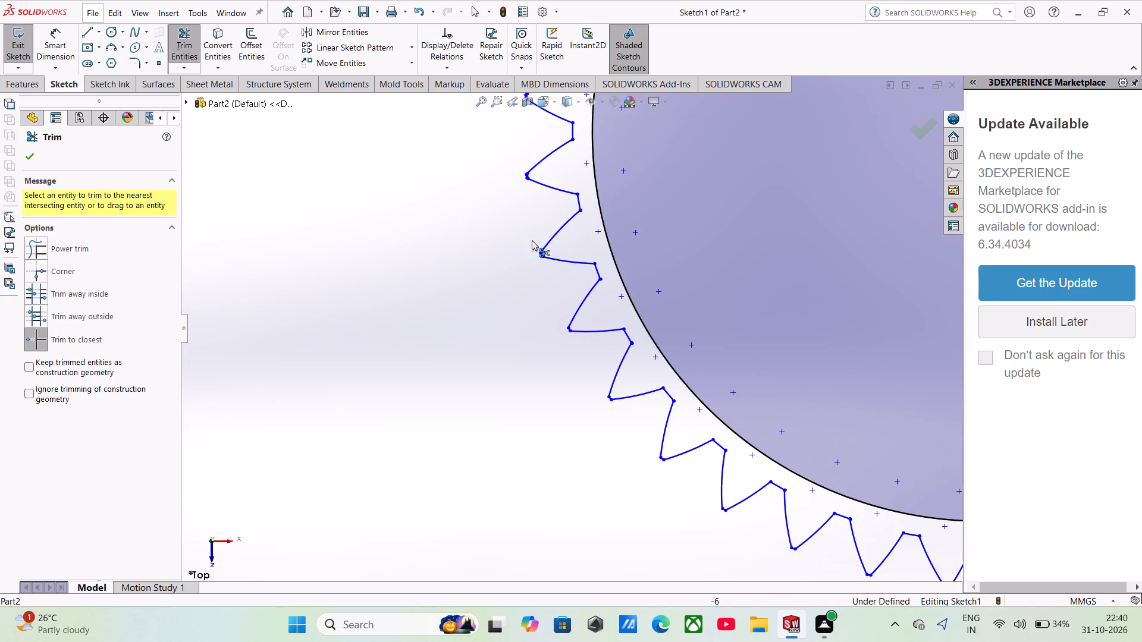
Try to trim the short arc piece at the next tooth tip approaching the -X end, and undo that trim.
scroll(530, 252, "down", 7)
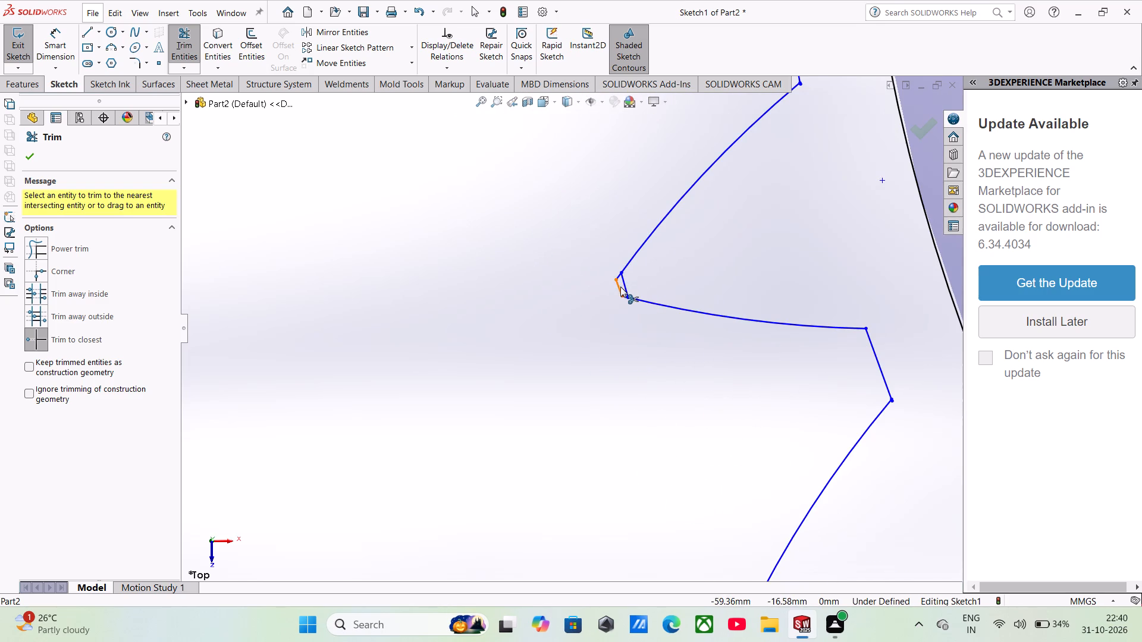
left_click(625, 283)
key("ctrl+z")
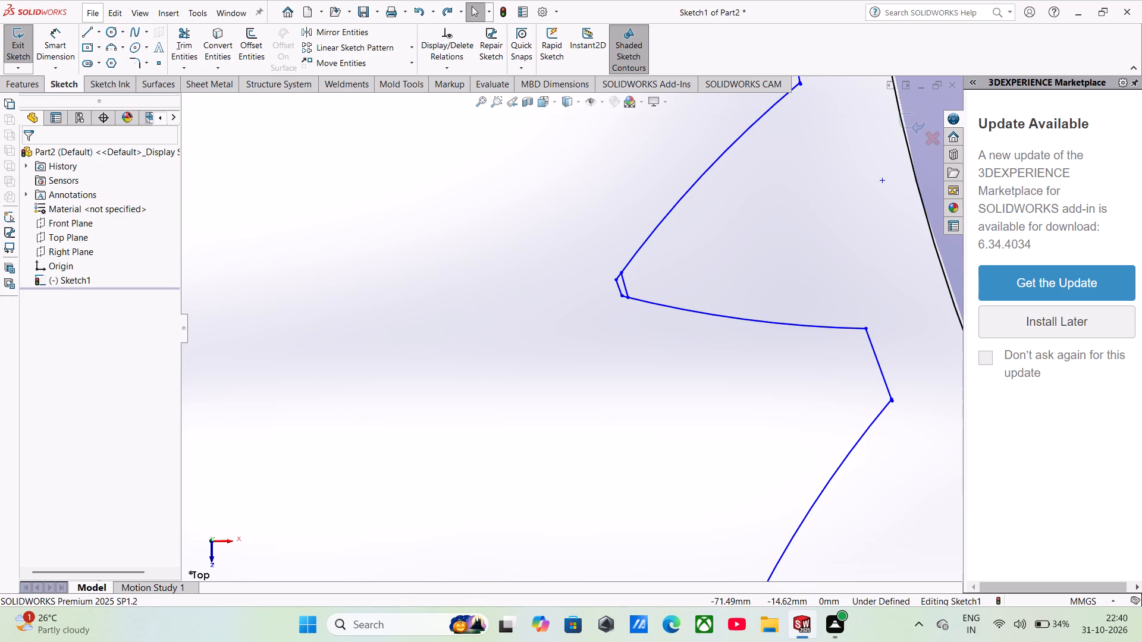
Trim the short 123 mm arc pieces beneath the tip lines of the three teeth around the -X end.
left_click(186, 53)
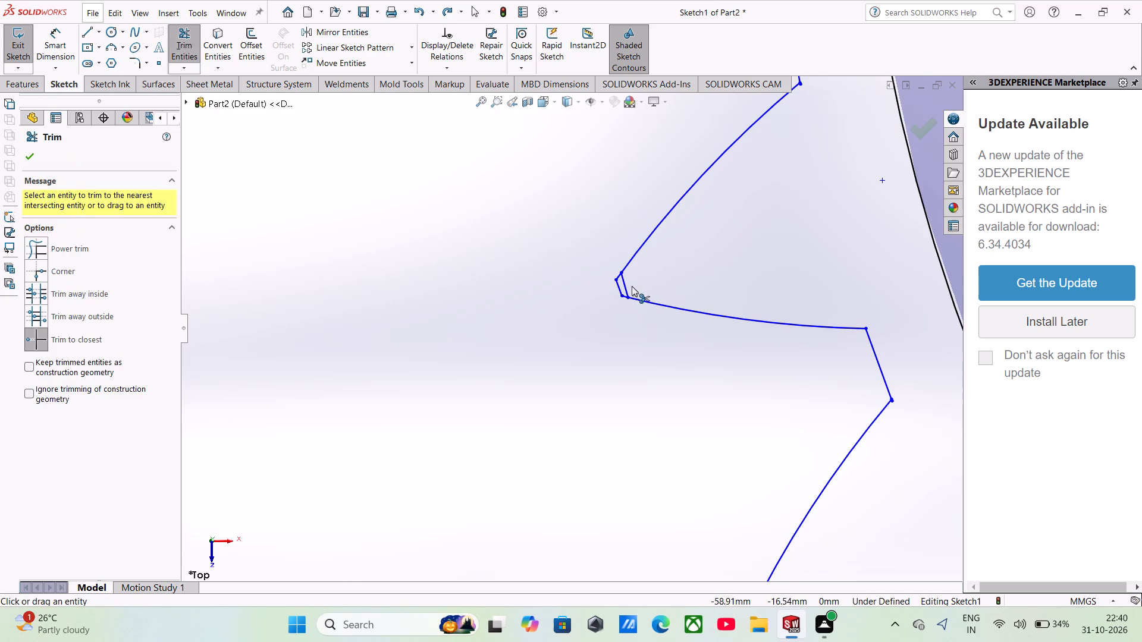
left_click(627, 287)
scroll(627, 286, "up", 7)
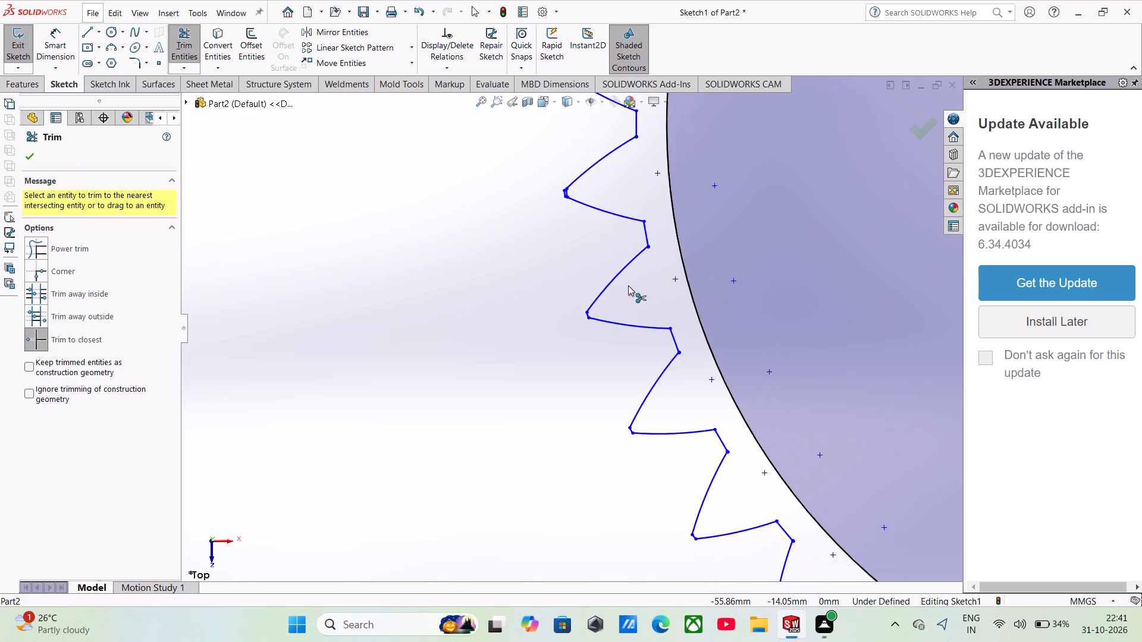
scroll(628, 285, "up", 2)
scroll(535, 222, "down", 8)
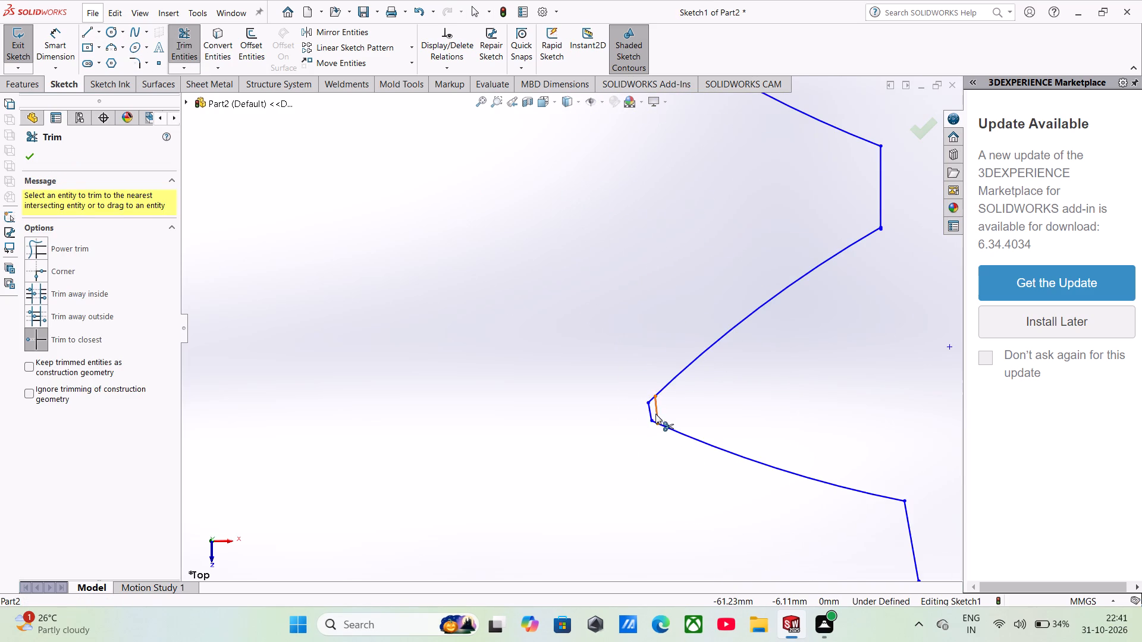
left_click(657, 413)
scroll(658, 411, "up", 8)
scroll(589, 230, "down", 5)
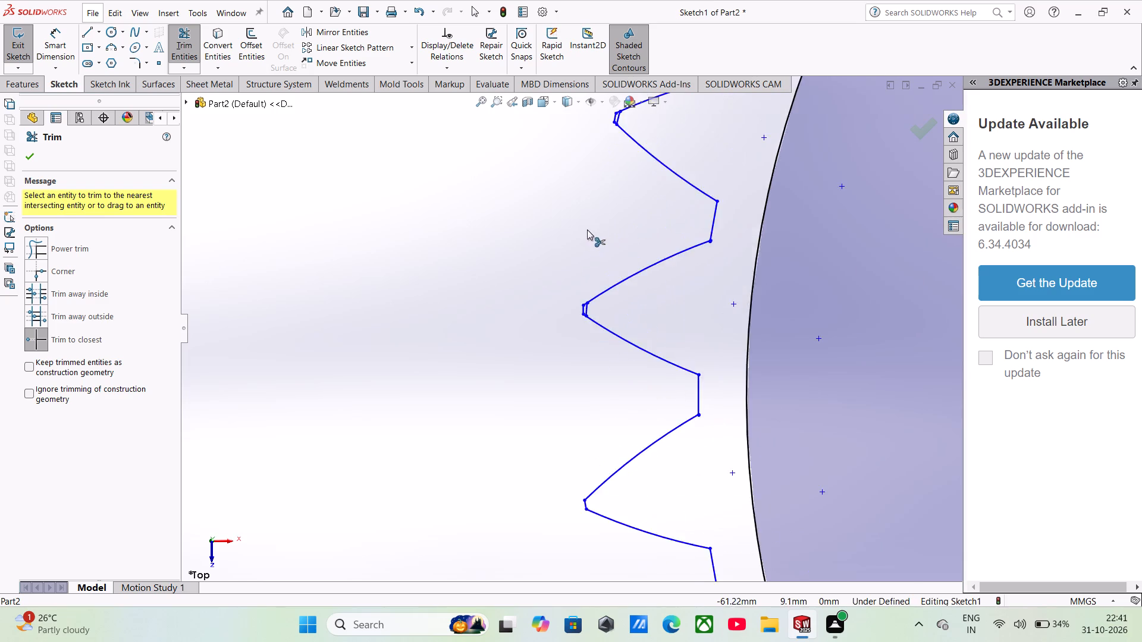
scroll(587, 229, "down", 3)
left_click(582, 411)
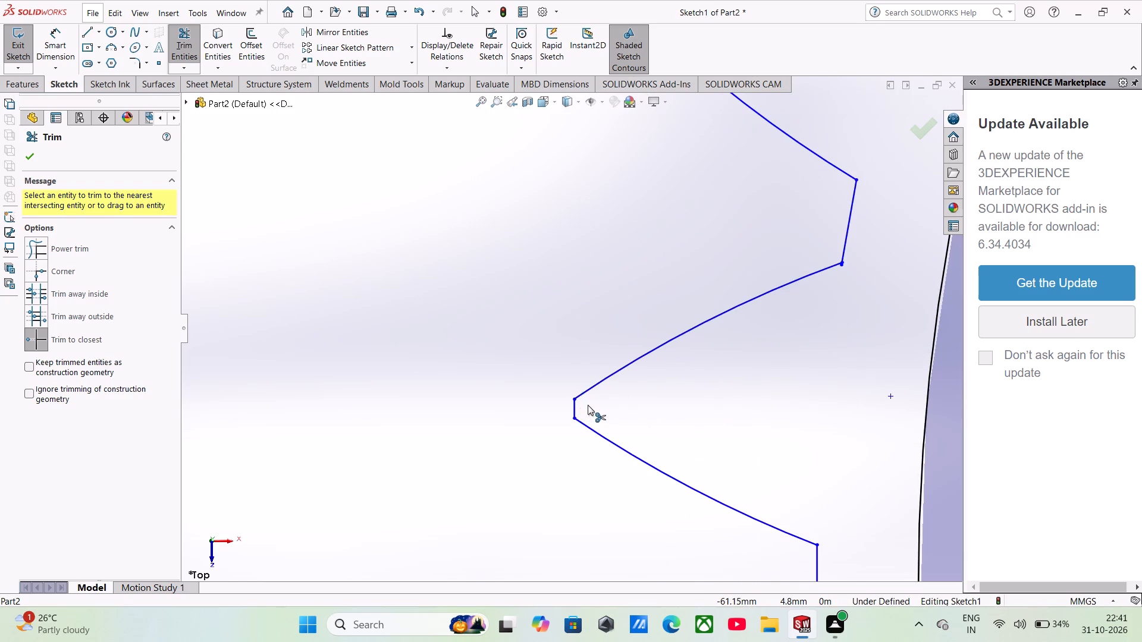
Trim the short 123 mm arc pieces beneath the tip lines of the next three teeth clockwise, into the -X/-Z quadrant.
scroll(588, 405, "up", 7)
scroll(604, 293, "up", 2)
scroll(579, 250, "down", 8)
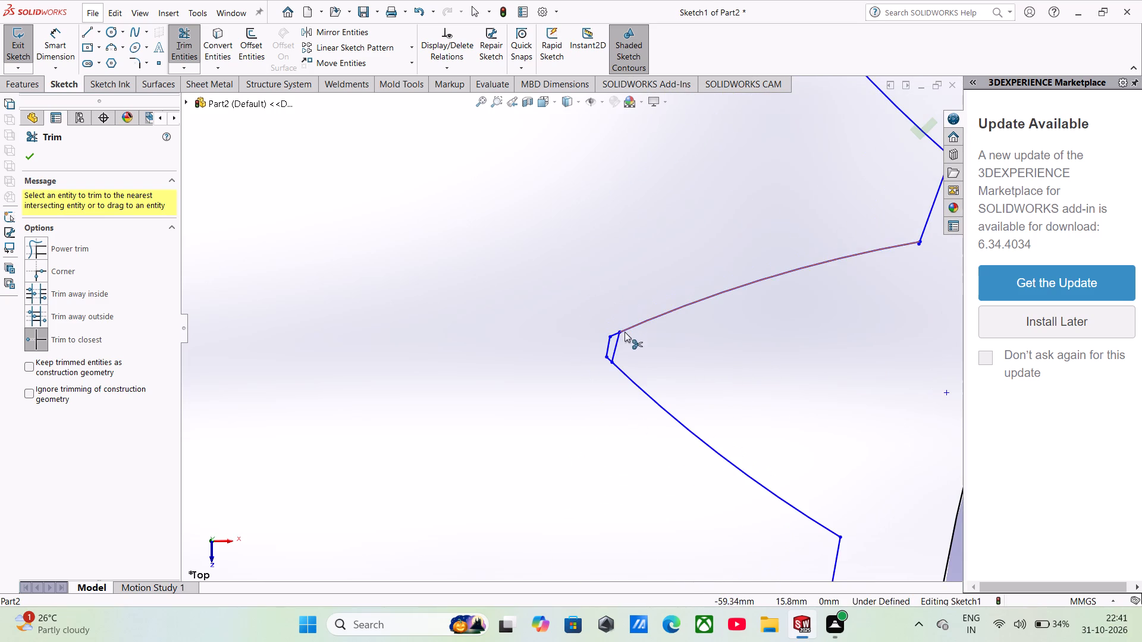
left_click(617, 345)
scroll(620, 345, "up", 4)
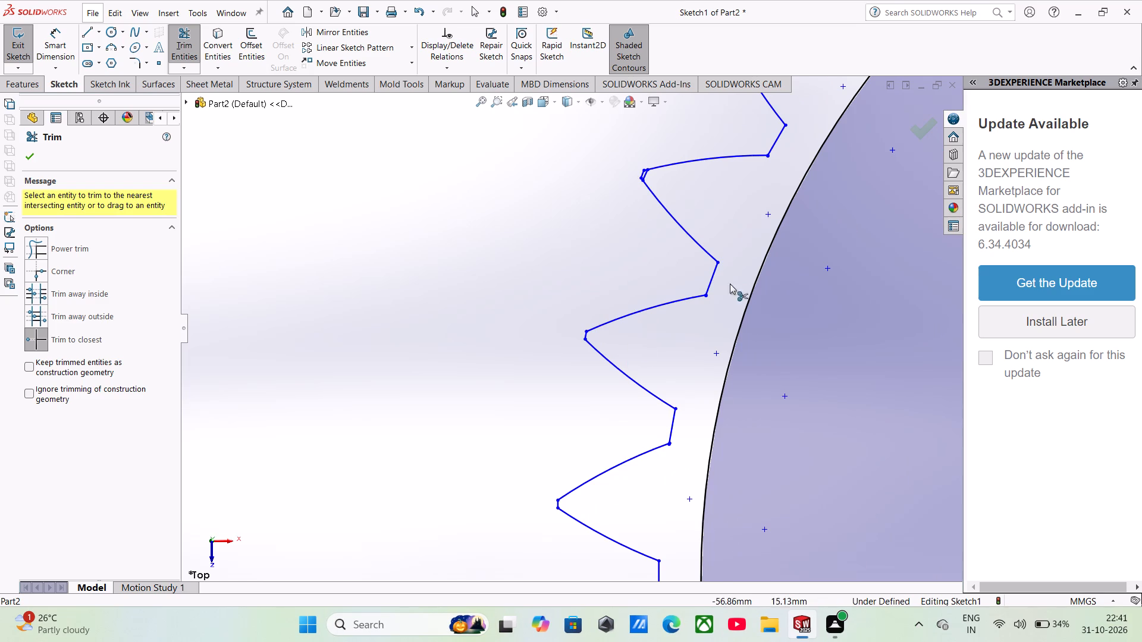
scroll(639, 197, "down", 8)
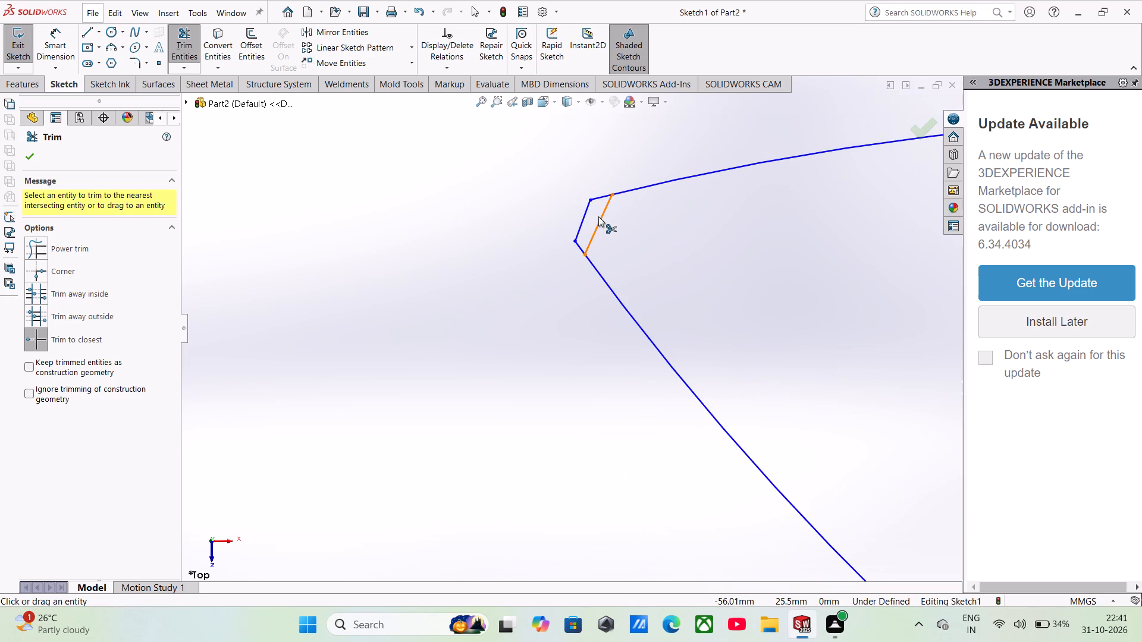
left_click(598, 218)
scroll(619, 253, "up", 10)
scroll(642, 182, "down", 6)
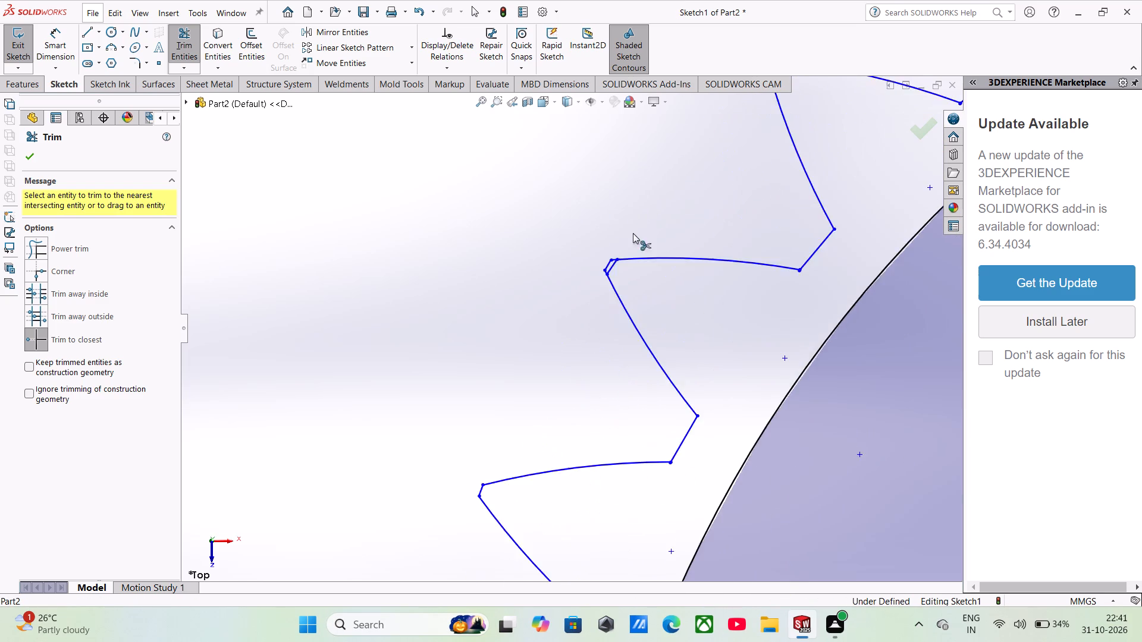
scroll(633, 233, "down", 2)
left_click(564, 325)
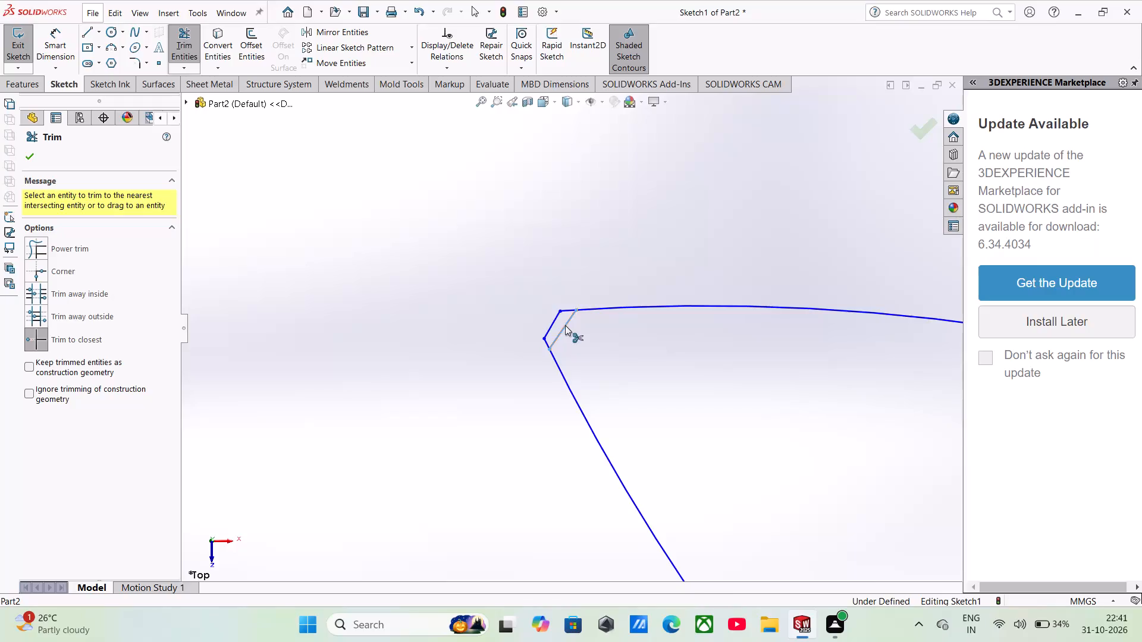
Trim the short 123 mm arc pieces beneath the tip lines of the last two untrimmed teeth in the -X/-Z quadrant.
scroll(688, 348, "up", 7)
scroll(660, 208, "down", 7)
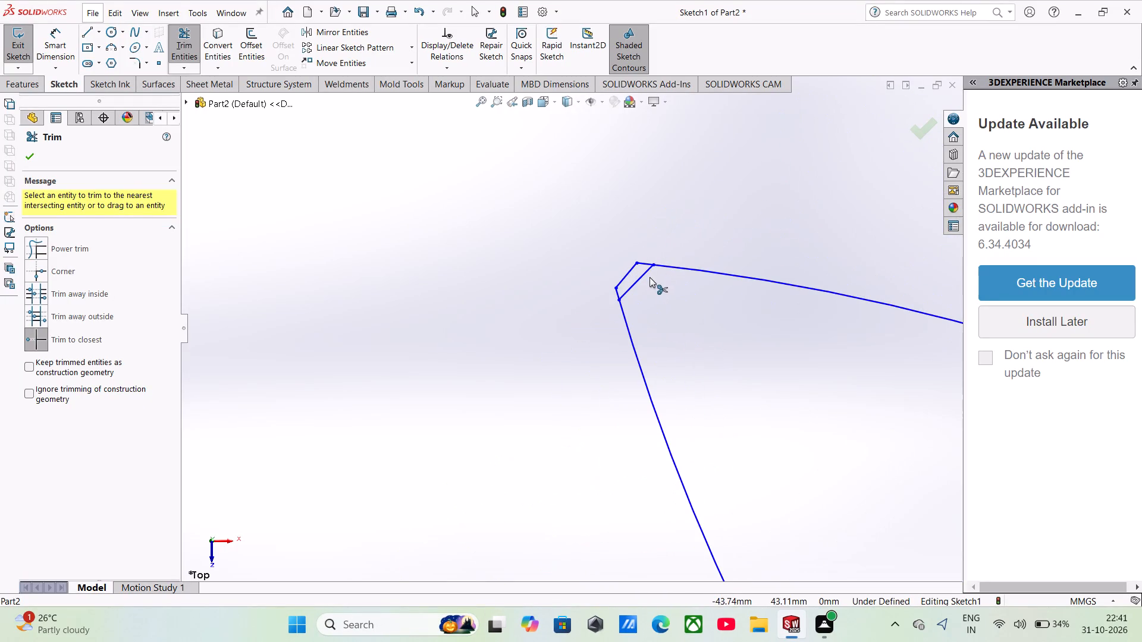
left_click(641, 281)
scroll(646, 284, "up", 8)
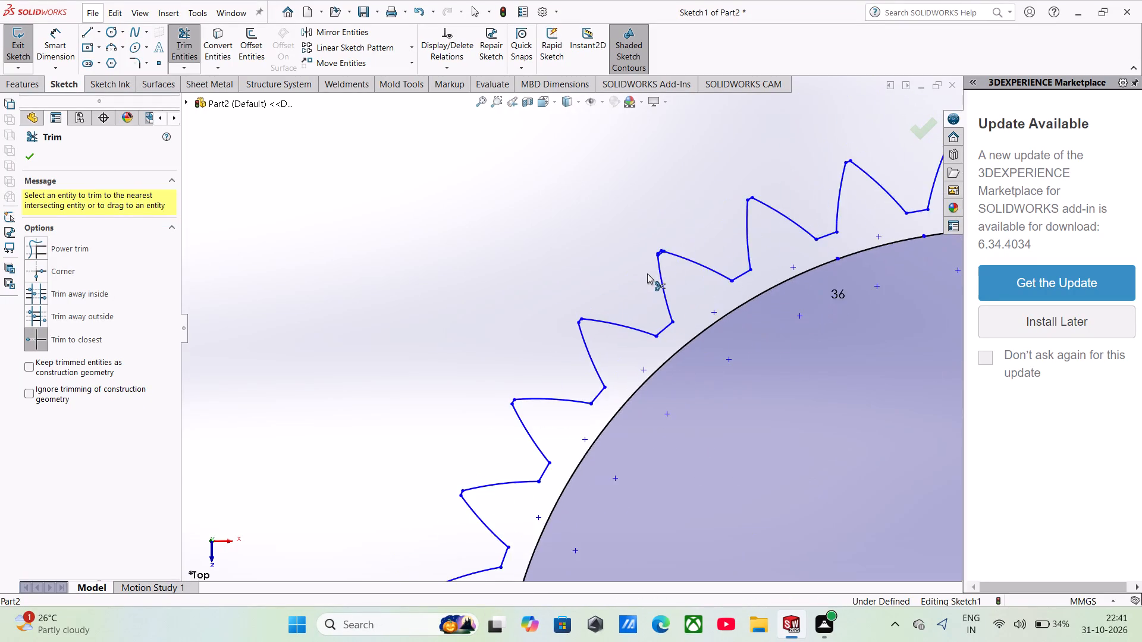
scroll(650, 237, "down", 7)
left_click(647, 333)
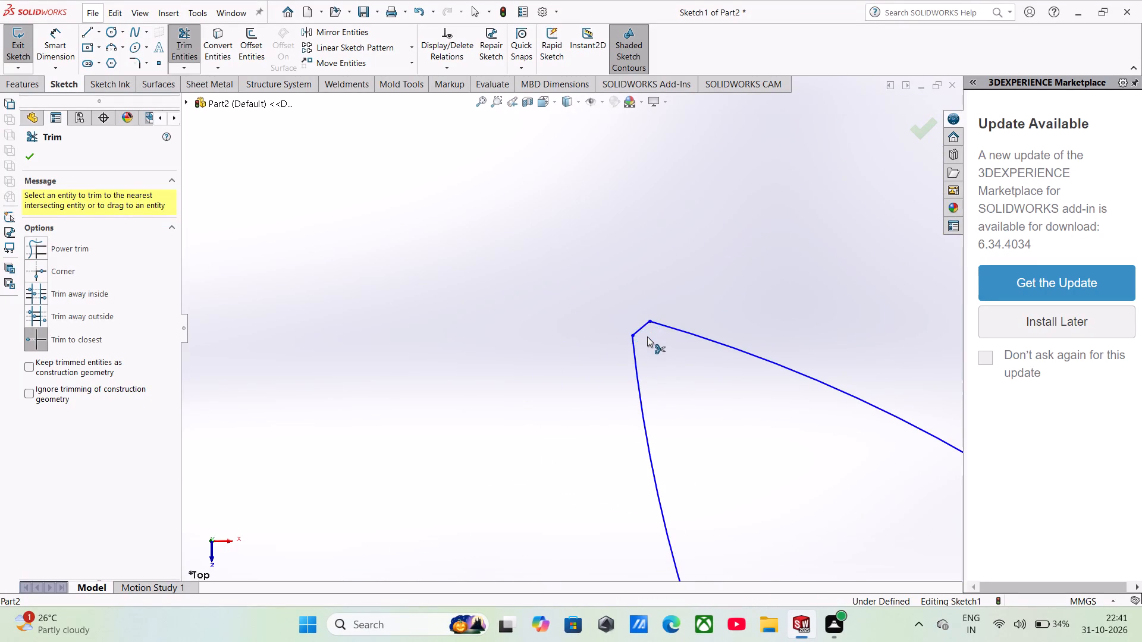
Extrude the toothed ring region between the 105 mm circle and the tooth outline 30 mm, using Mid Plane.
scroll(656, 352, "up", 7)
scroll(693, 280, "down", 8)
scroll(704, 267, "up", 6)
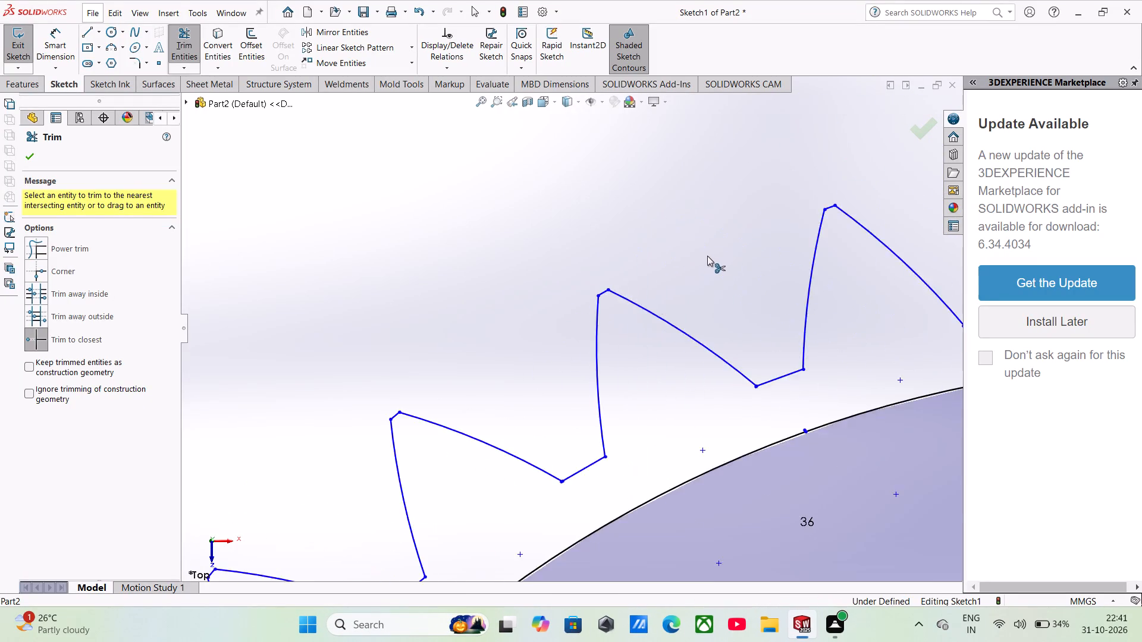
scroll(707, 256, "up", 7)
scroll(611, 366, "up", 4)
middle_click_drag(610, 366, 611, 288)
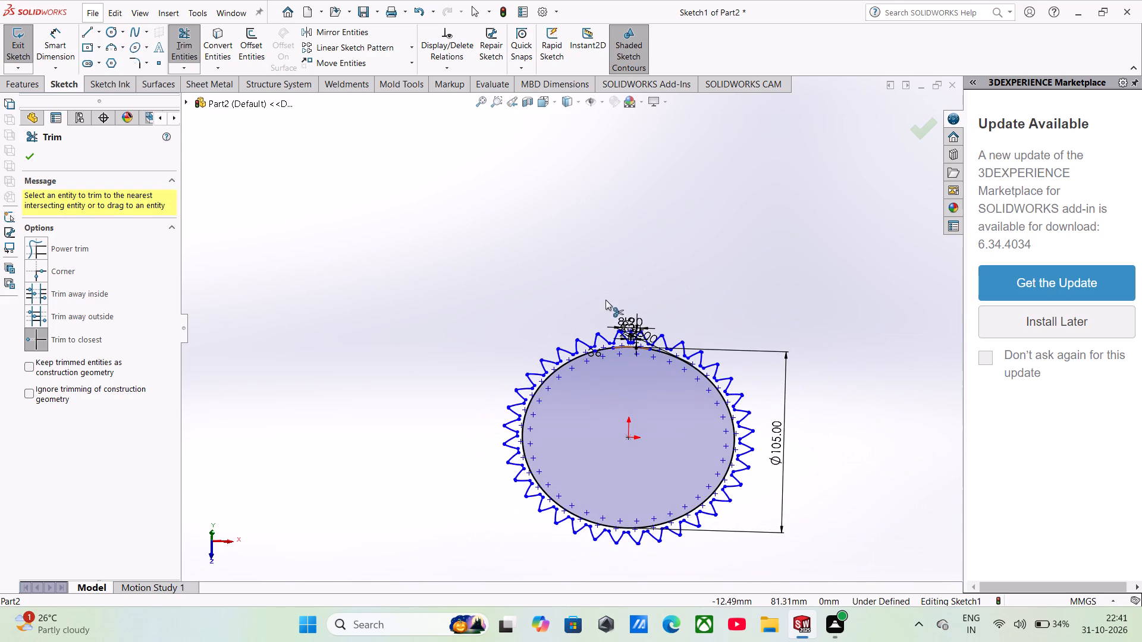
left_click(7, 81)
left_click(16, 52)
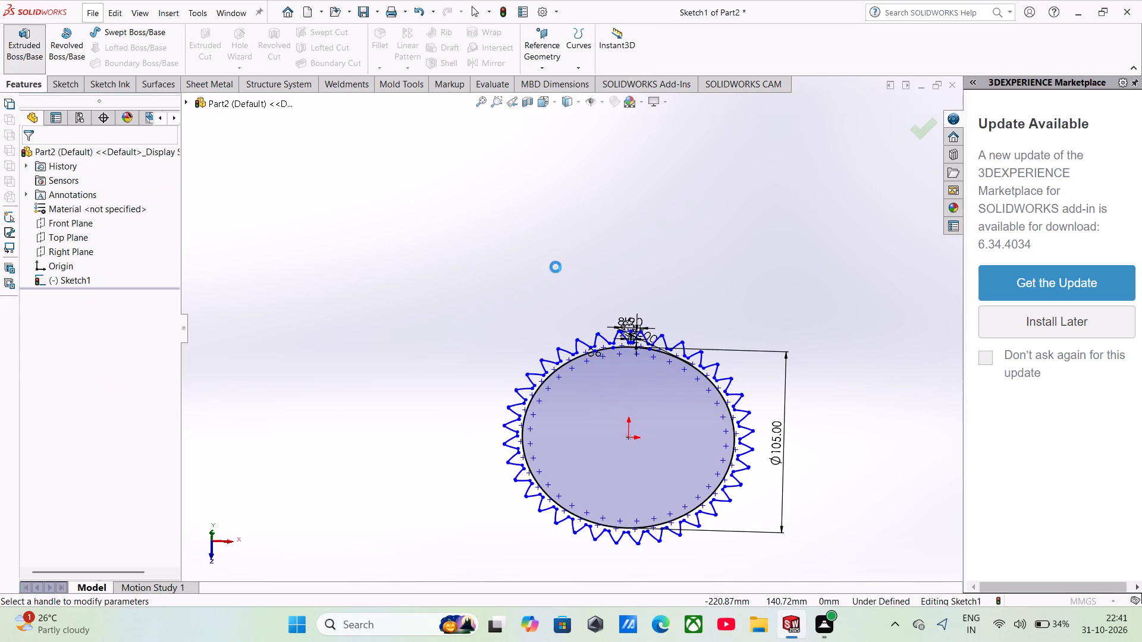
scroll(559, 379, "down", 3)
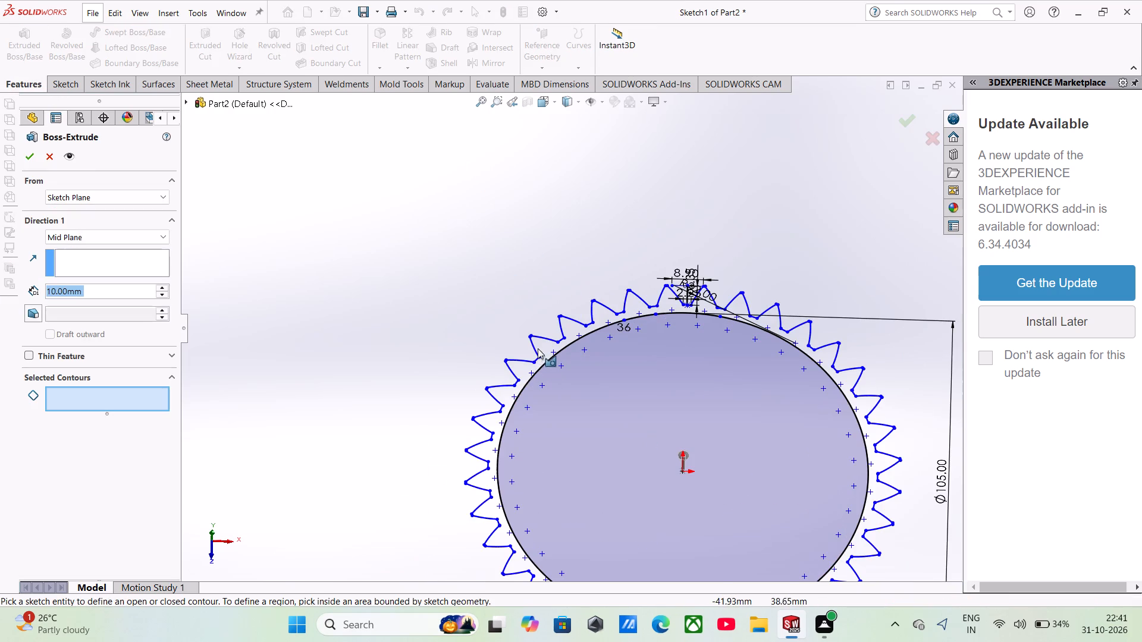
left_click(544, 346)
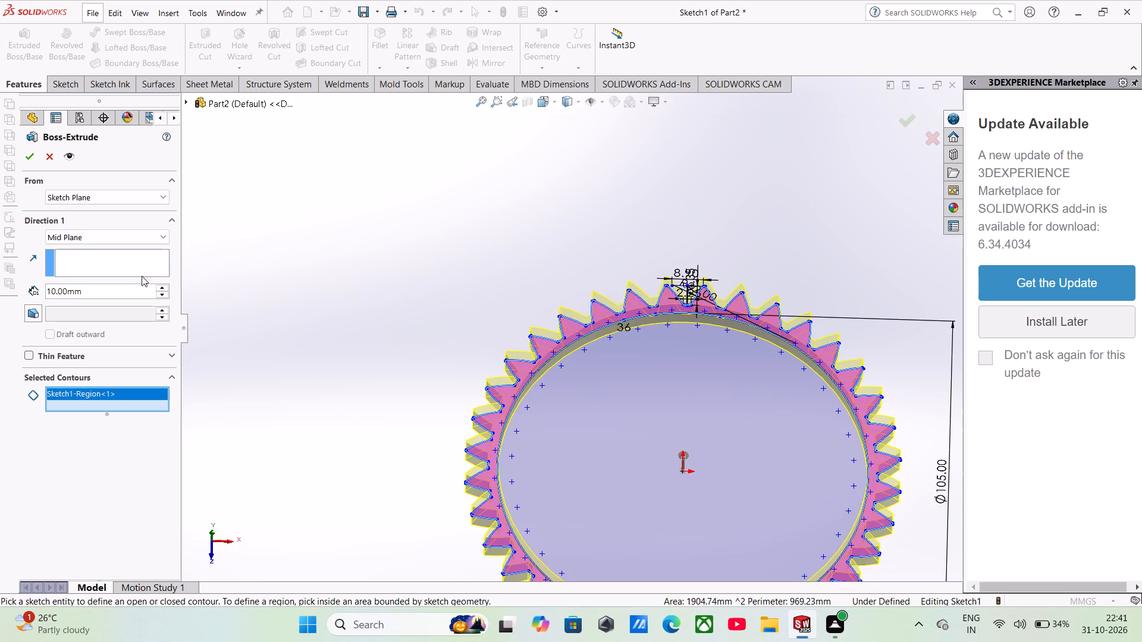
left_click_drag(106, 282, 75, 284)
left_click(98, 300)
left_click_drag(95, 295, 12, 284)
type("30")
key("Return")
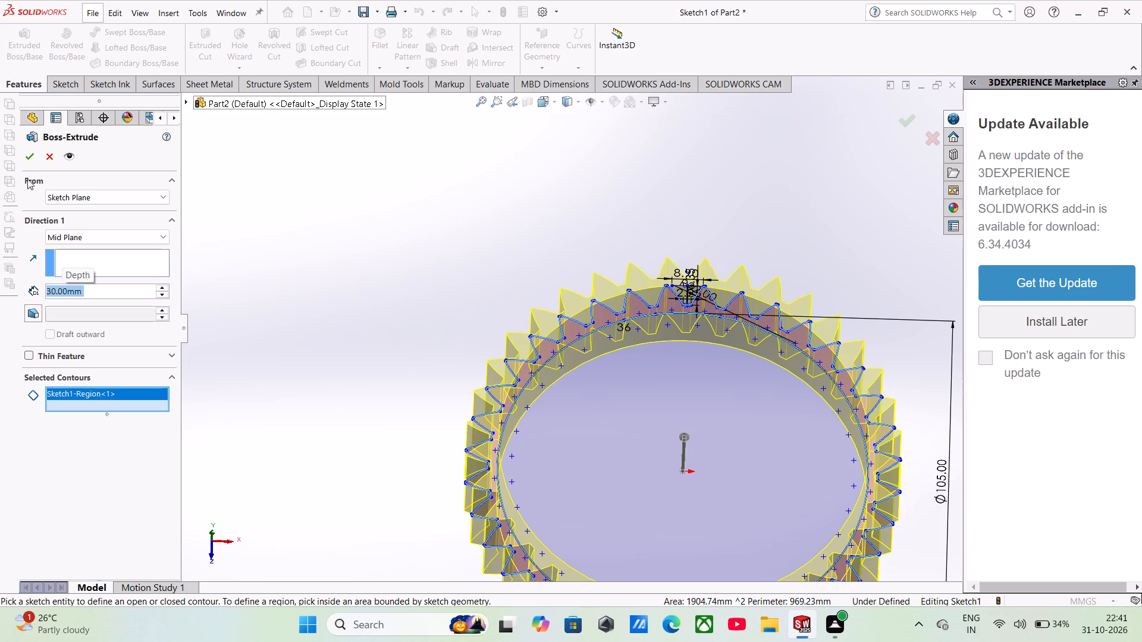
left_click(33, 152)
Show Sketch1, the gear profile sketch used by the extruded ring.
middle_click_drag(733, 494, 727, 468)
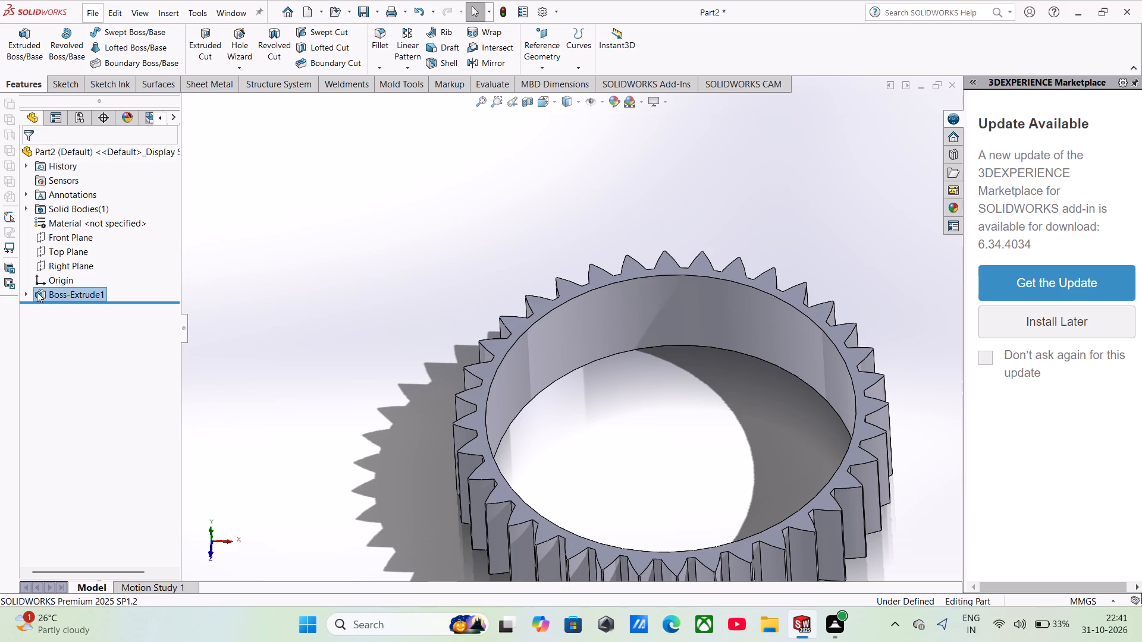
left_click(27, 294)
left_click(70, 317)
left_click(67, 313)
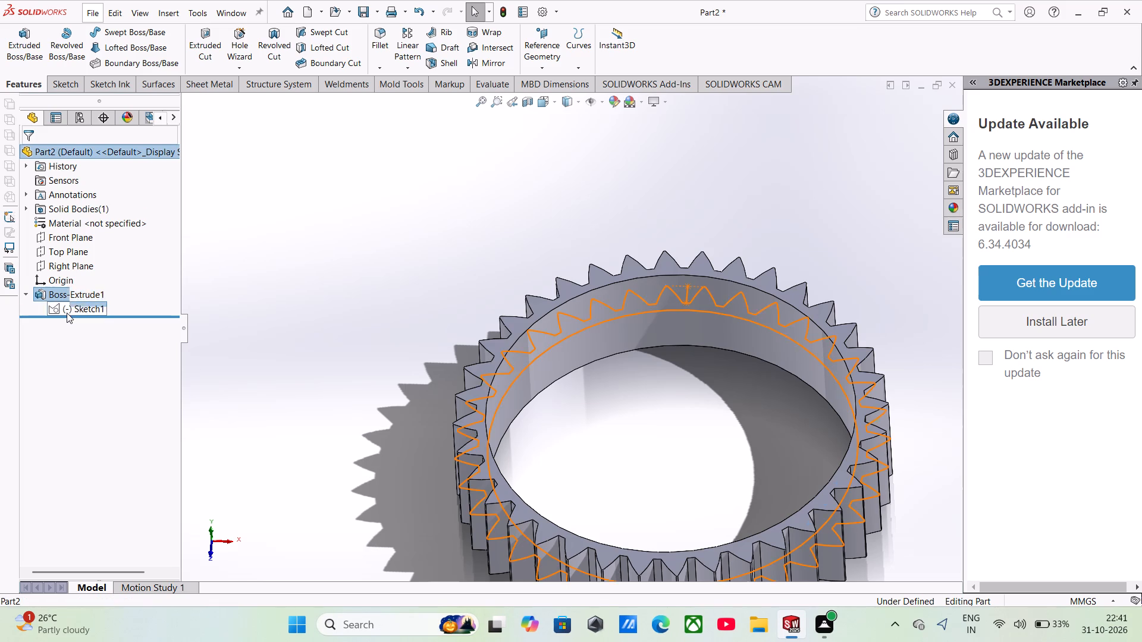
left_click(79, 292)
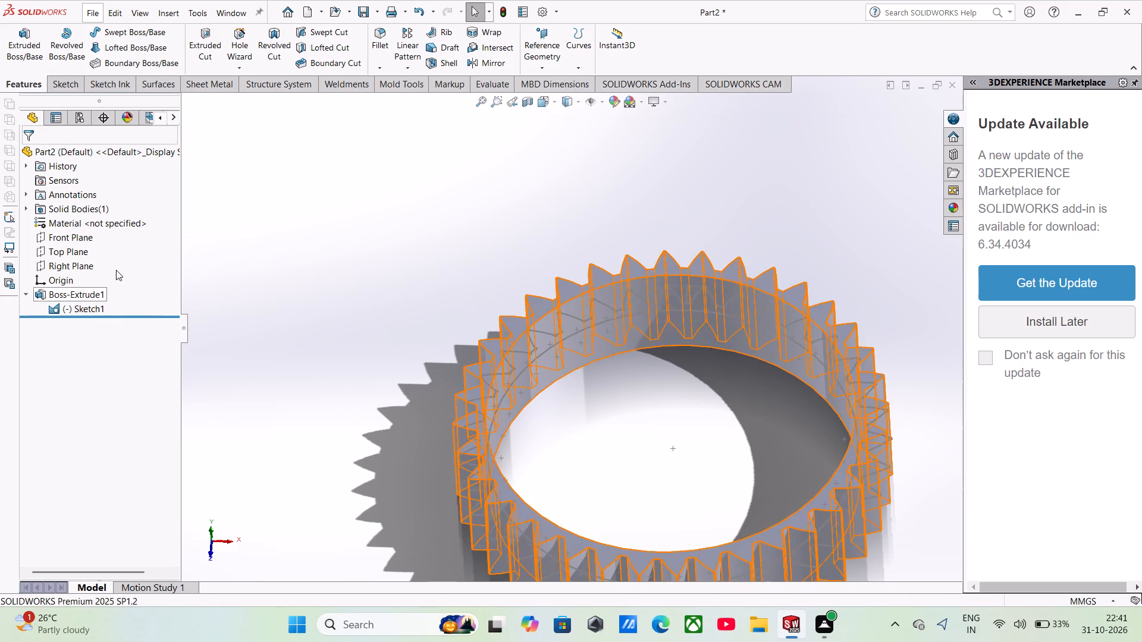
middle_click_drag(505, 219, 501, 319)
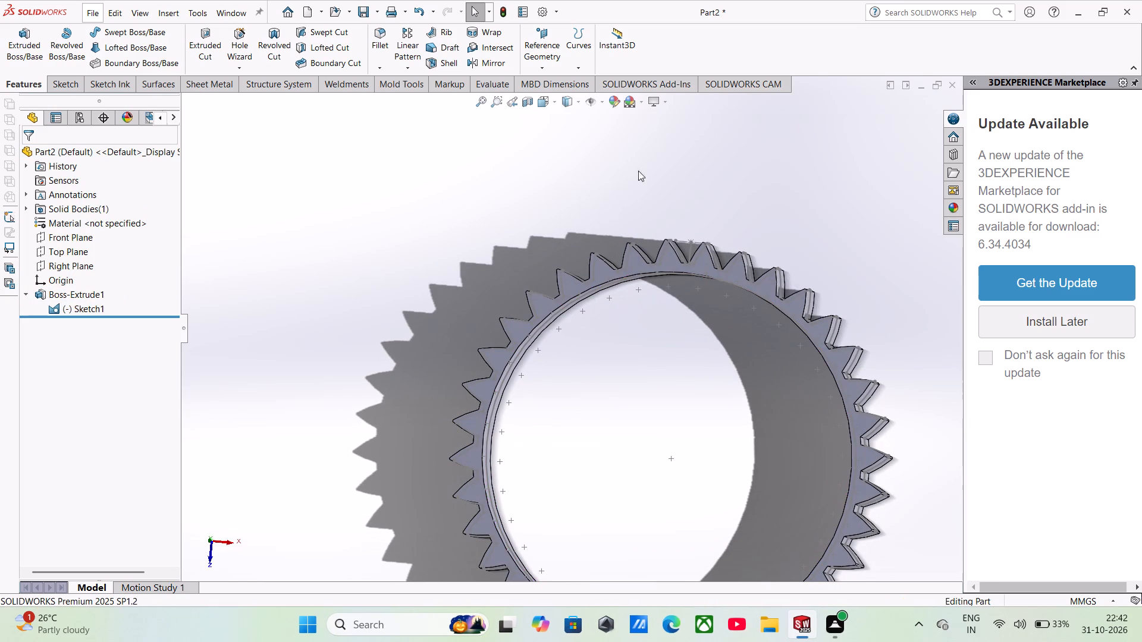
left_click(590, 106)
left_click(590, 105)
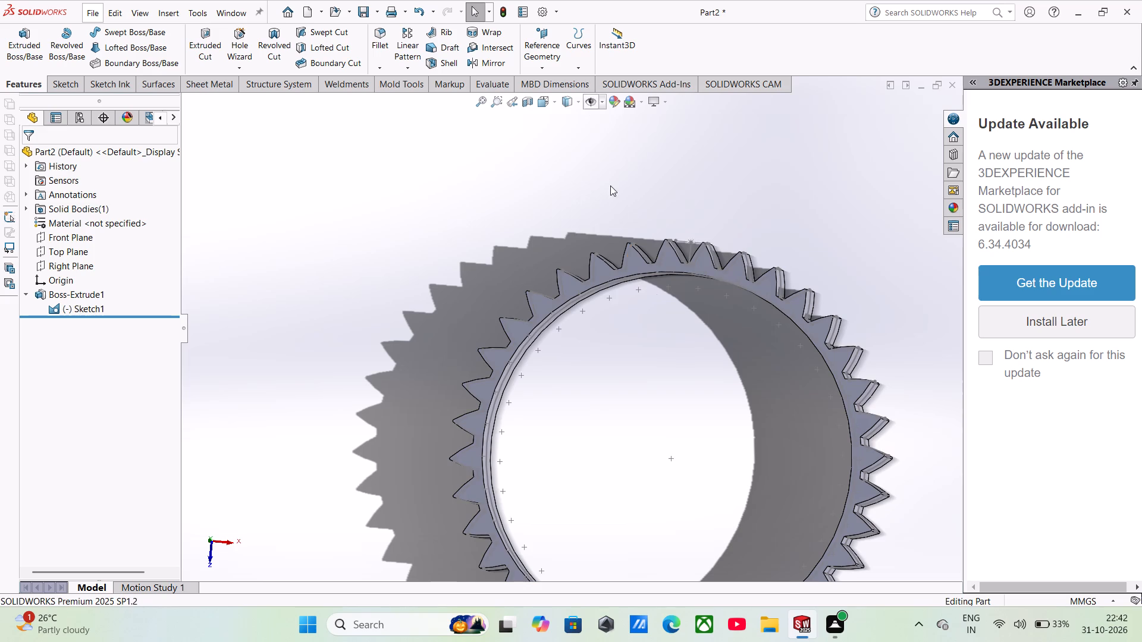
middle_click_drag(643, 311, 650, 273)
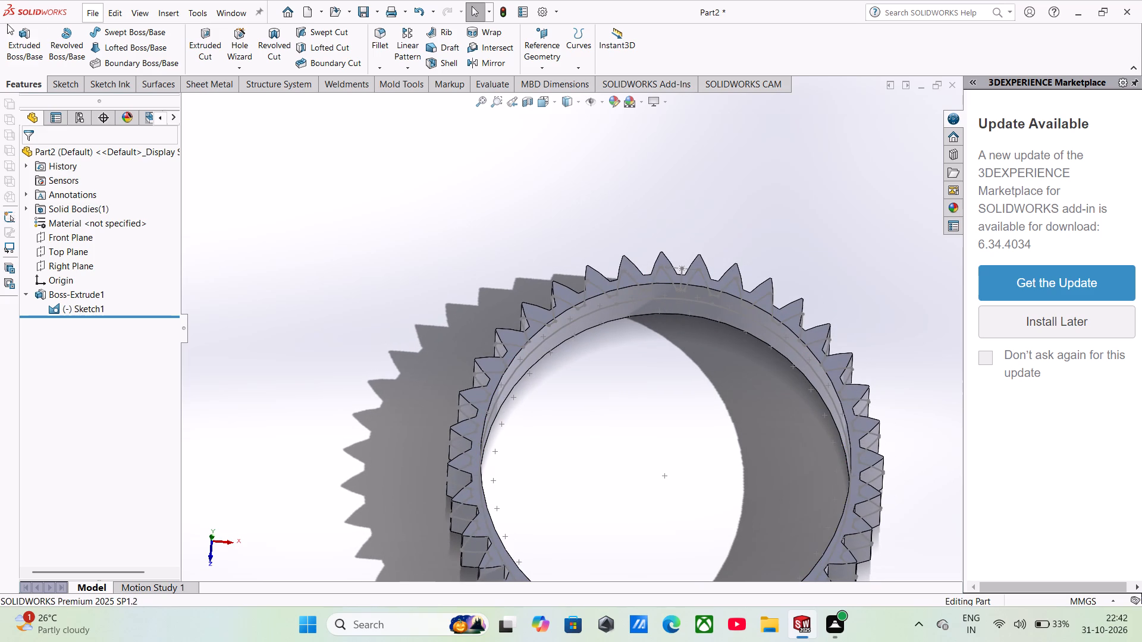
Extrude the 105 mm circle region inside the toothed ring 20 mm, using Mid Plane with merged result.
left_click(8, 40)
left_click(553, 336)
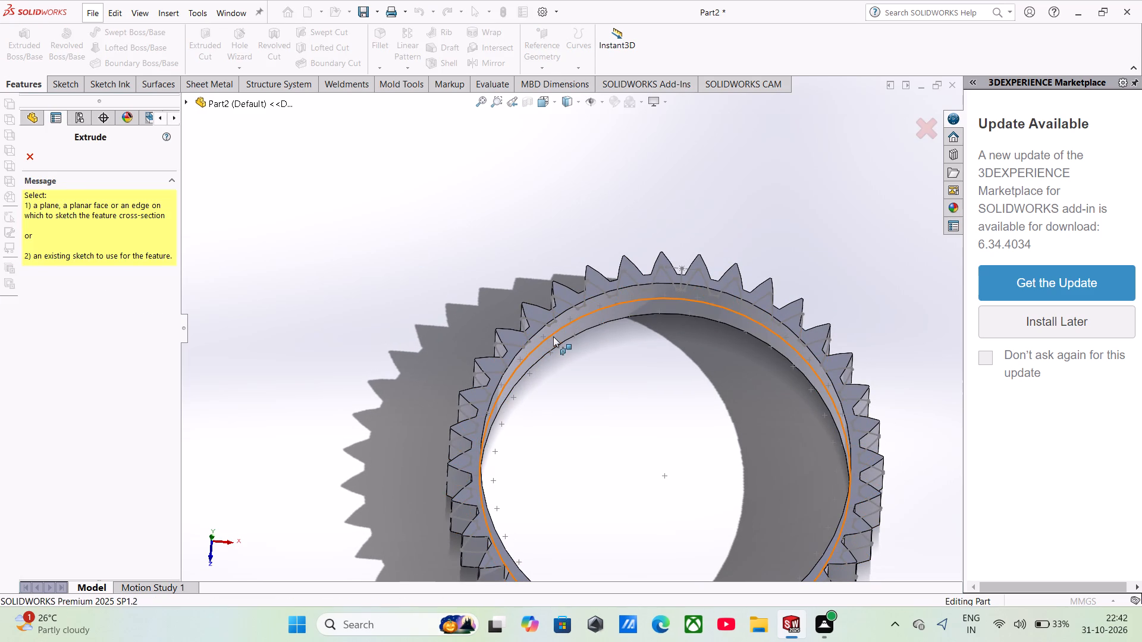
middle_click_drag(585, 359, 584, 262)
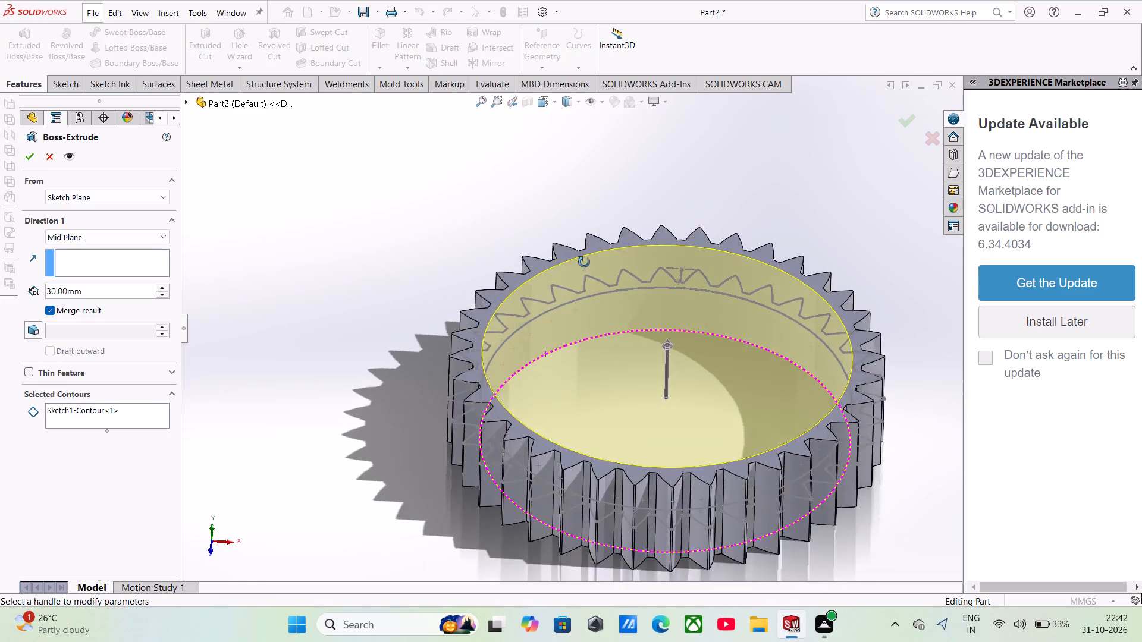
middle_click_drag(584, 262, 564, 209)
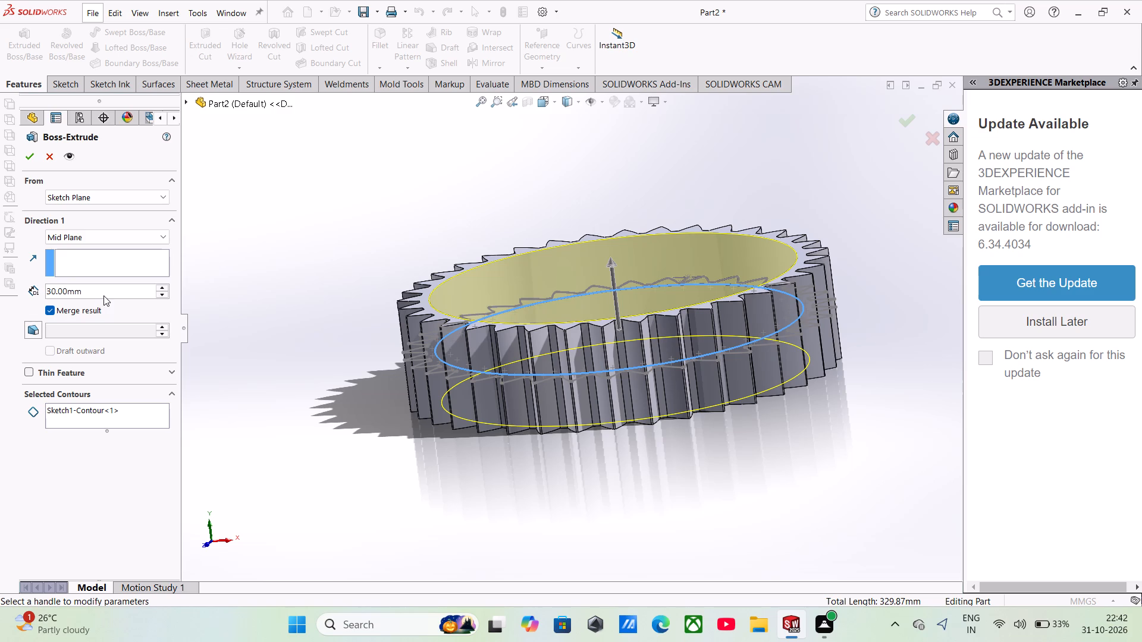
left_click(103, 295)
left_click_drag(101, 294, 20, 272)
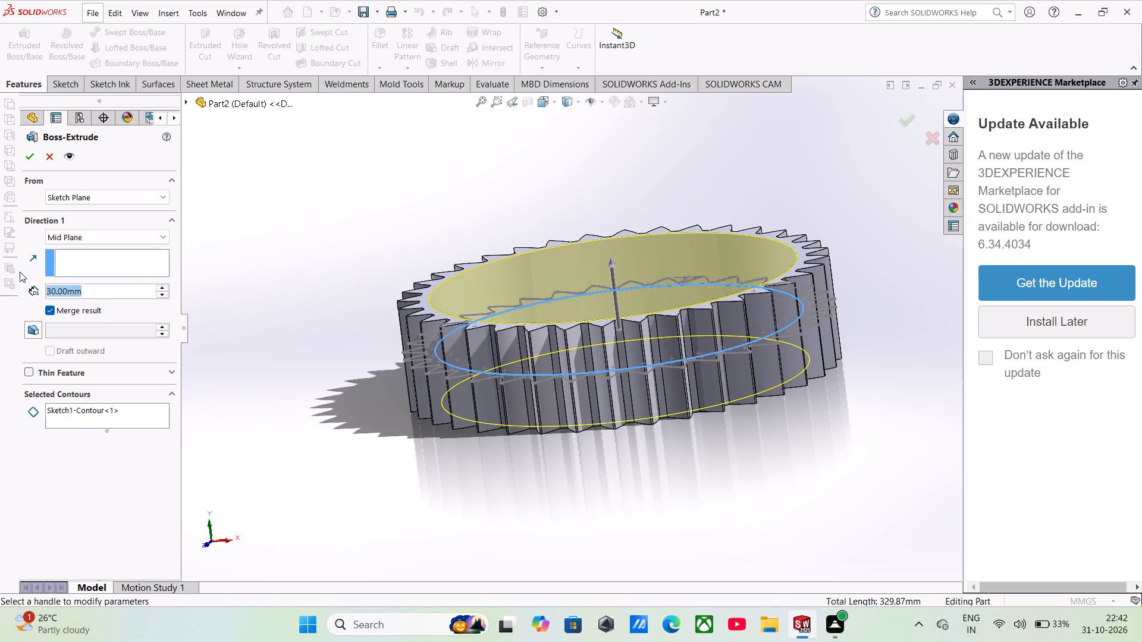
type("20")
key("Return")
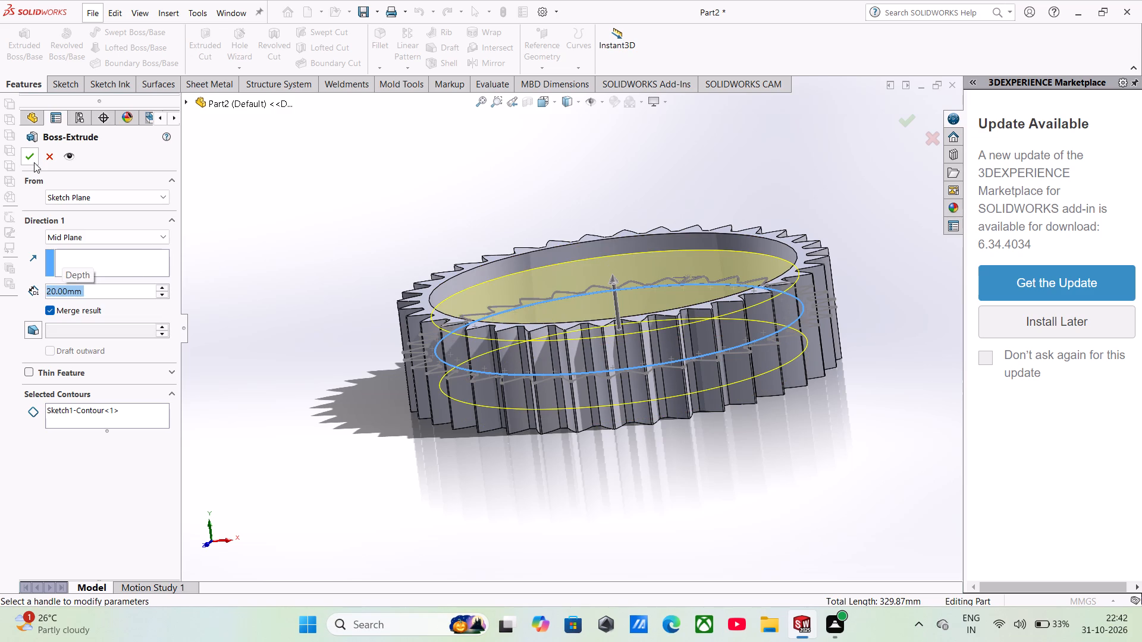
left_click(34, 162)
Start a new sketch on the recessed flat face of the disc inside the toothed ring, viewed face-on.
middle_click_drag(733, 416, 712, 471)
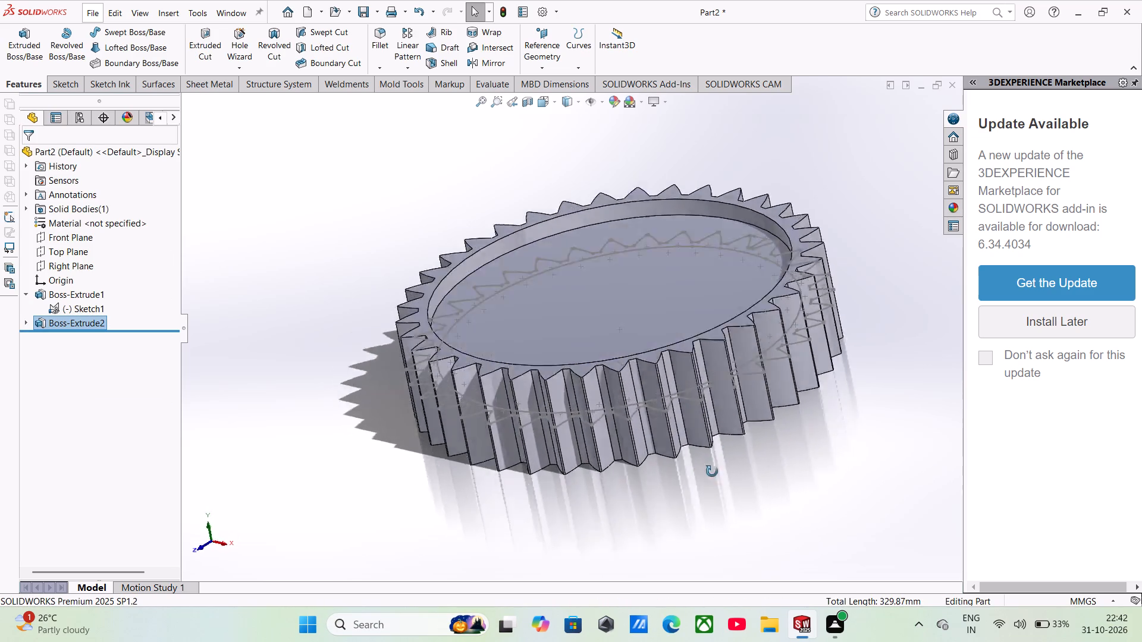
middle_click_drag(712, 471, 636, 641)
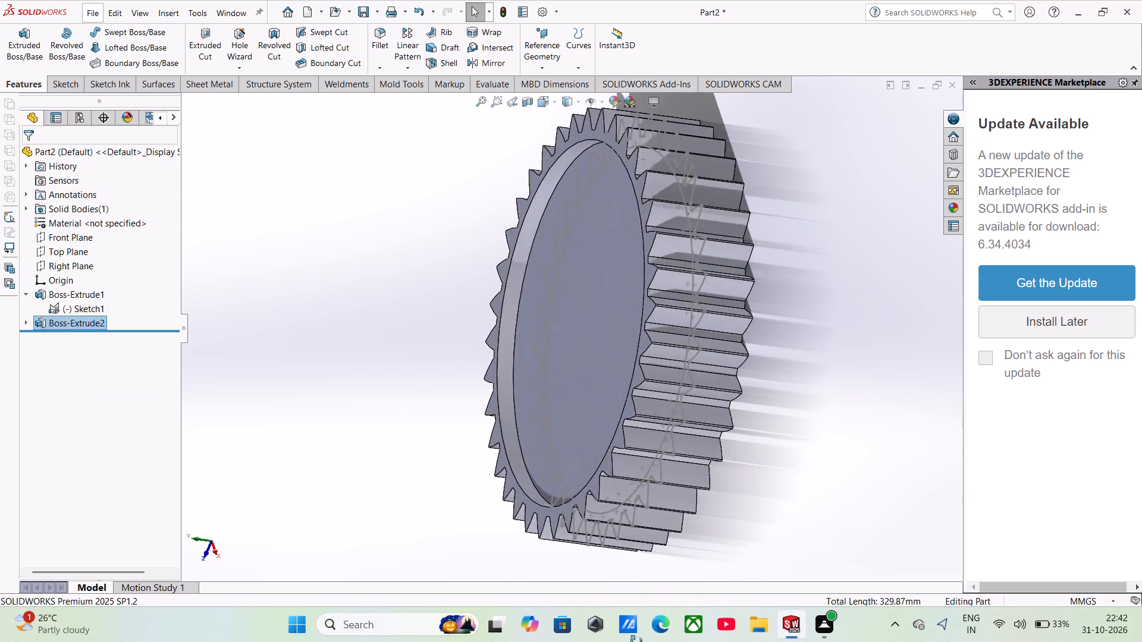
middle_click_drag(636, 641, 703, 547)
scroll(741, 590, "up", 1)
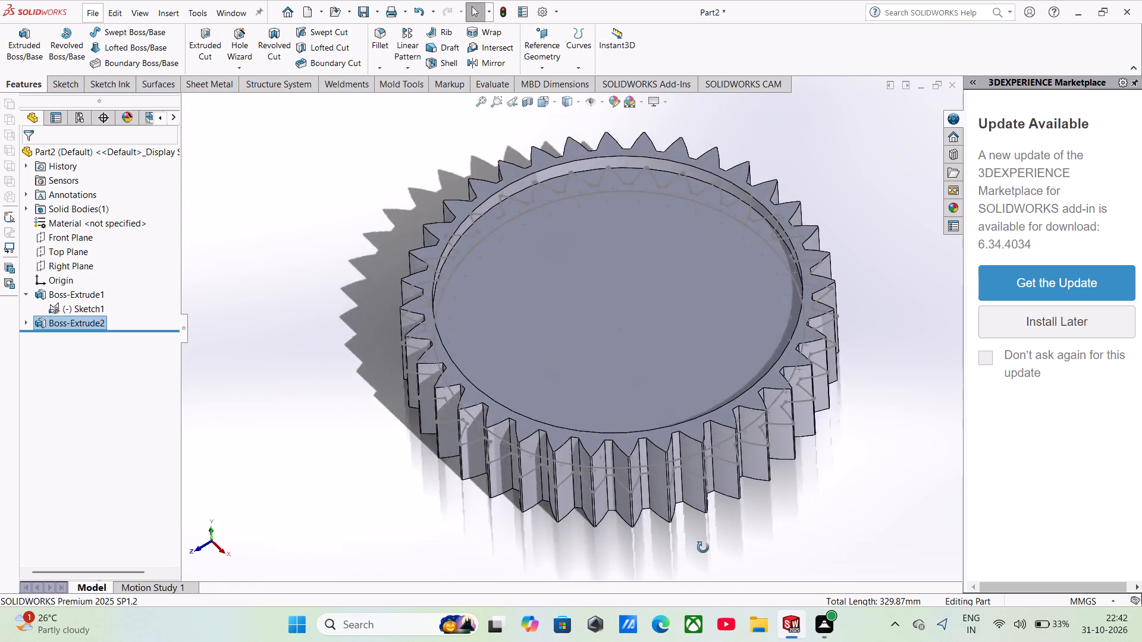
middle_click_drag(703, 547, 705, 627)
left_click(635, 300)
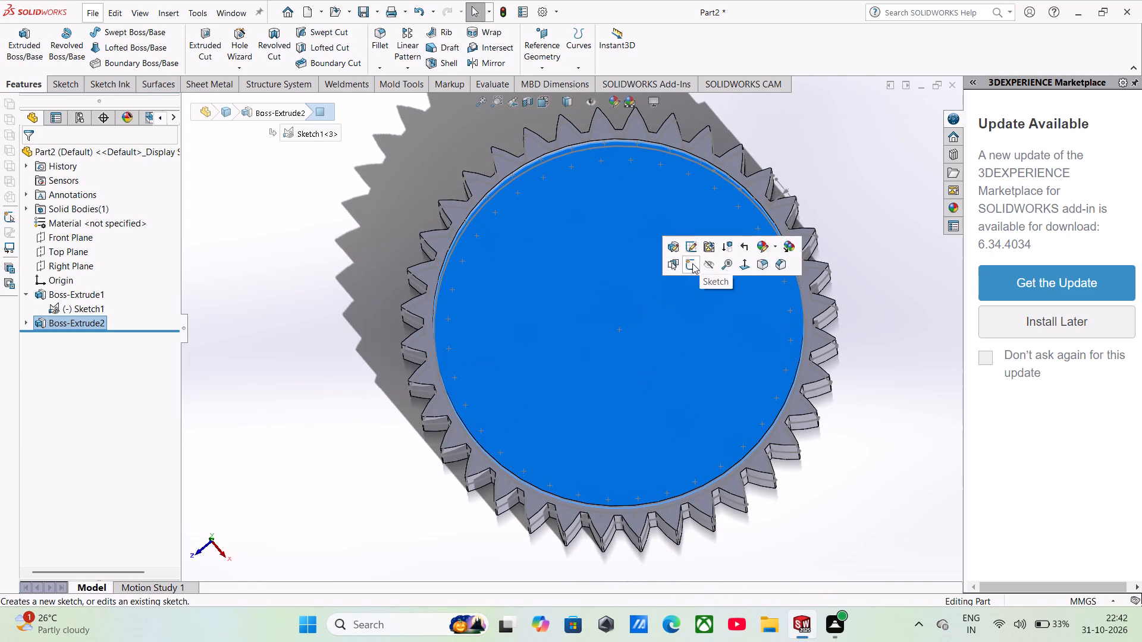
left_click(692, 263)
left_click(368, 155)
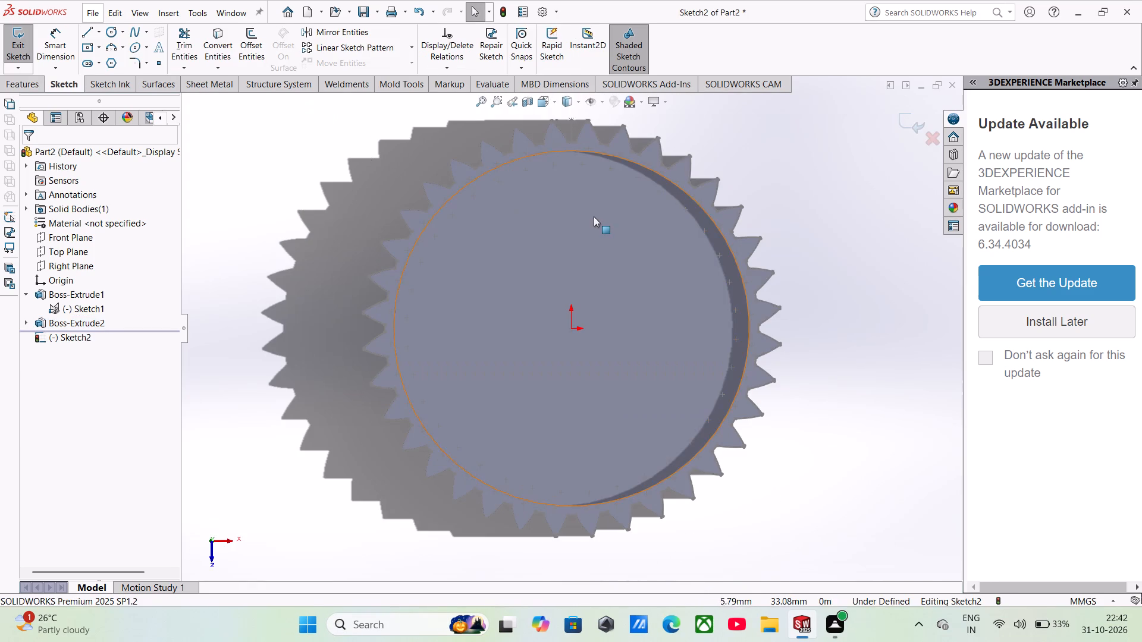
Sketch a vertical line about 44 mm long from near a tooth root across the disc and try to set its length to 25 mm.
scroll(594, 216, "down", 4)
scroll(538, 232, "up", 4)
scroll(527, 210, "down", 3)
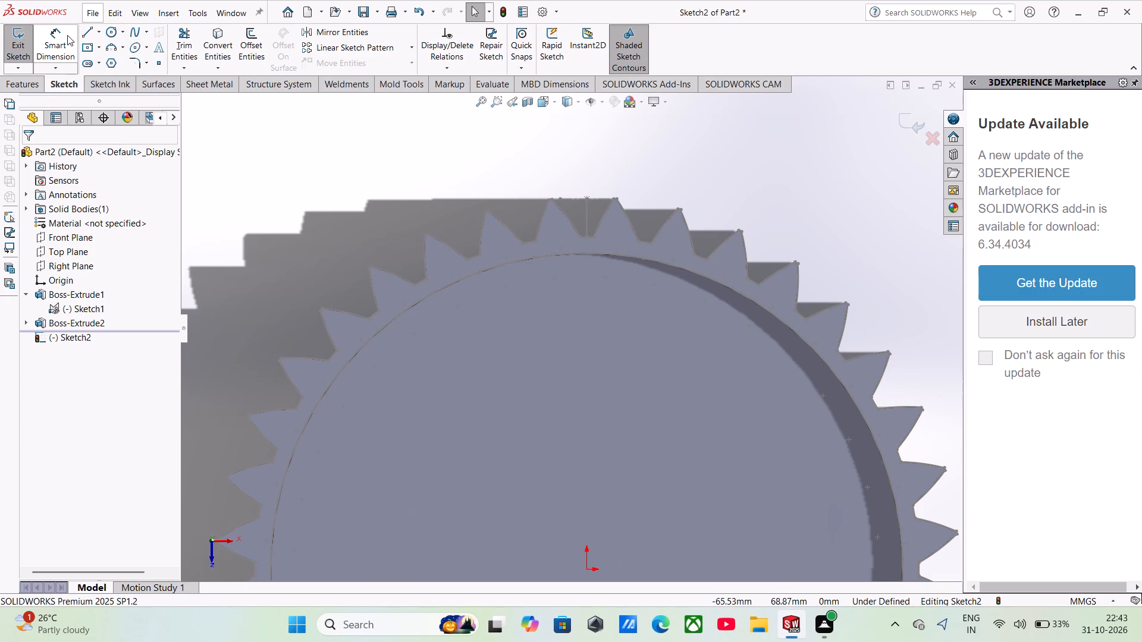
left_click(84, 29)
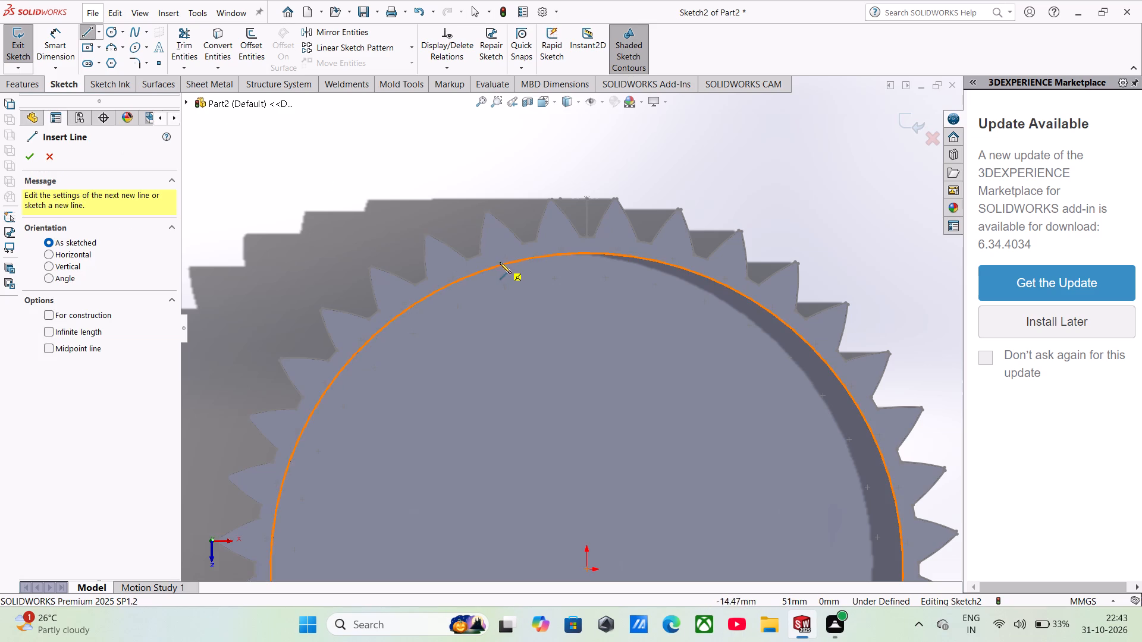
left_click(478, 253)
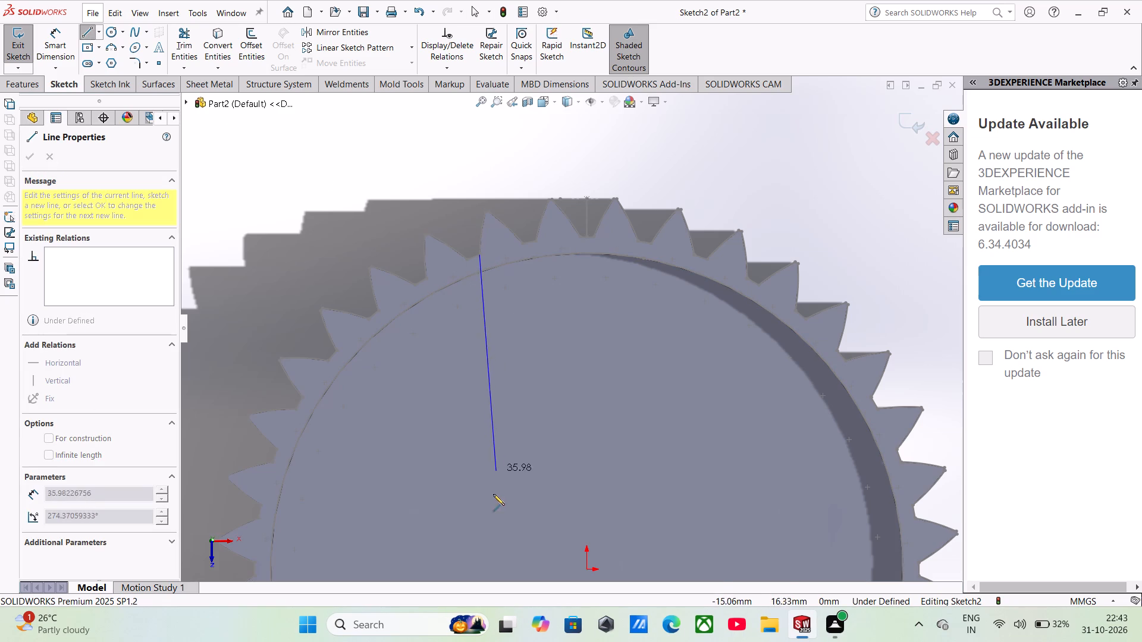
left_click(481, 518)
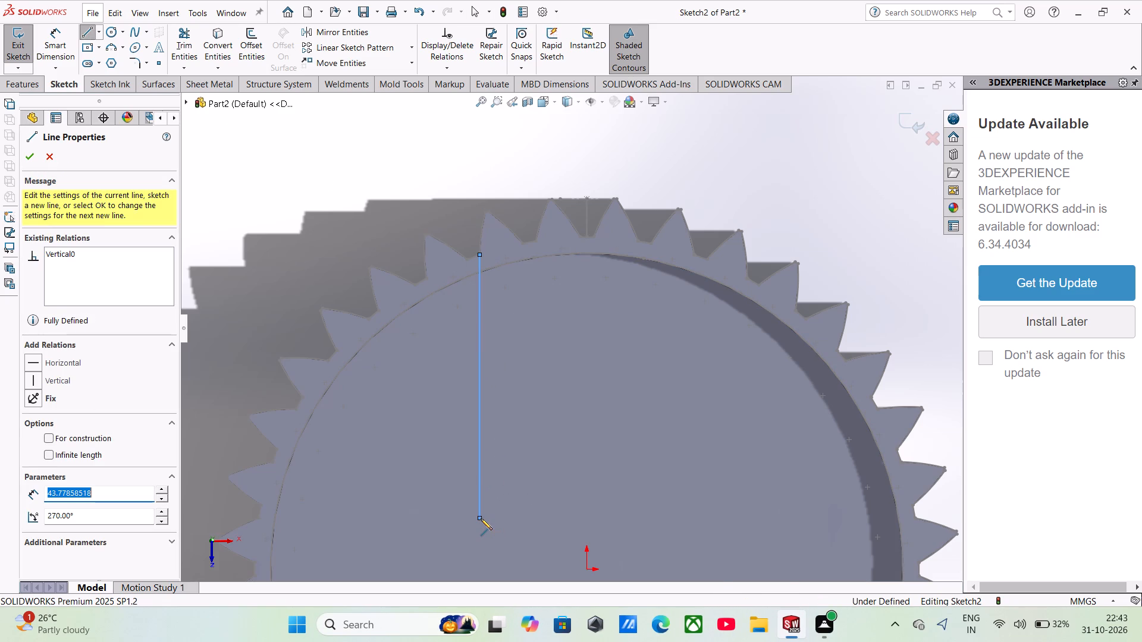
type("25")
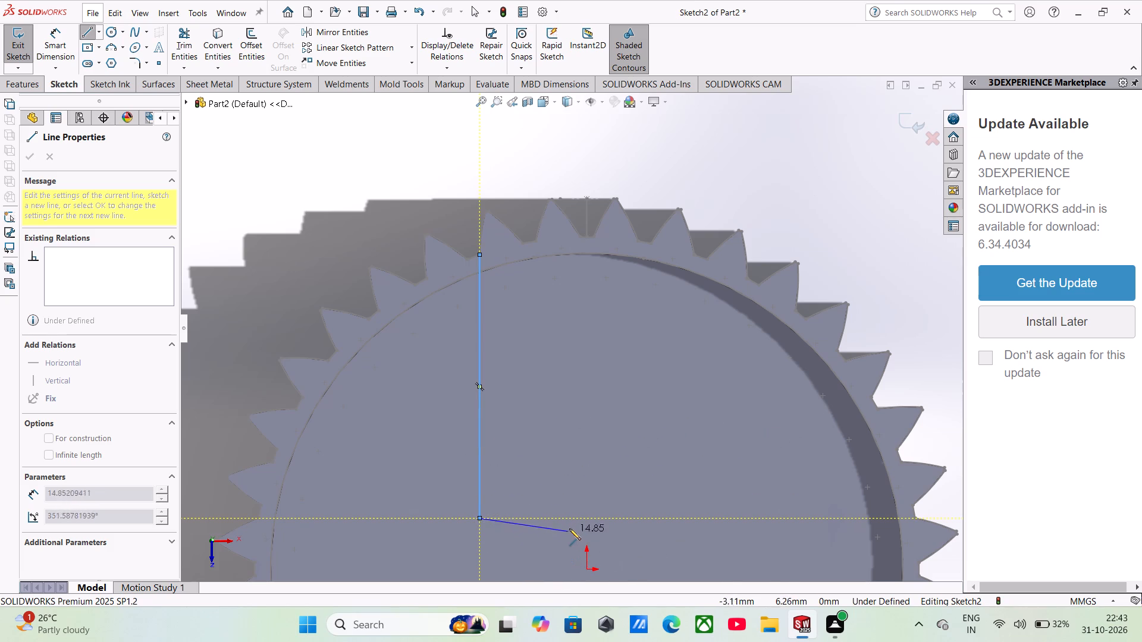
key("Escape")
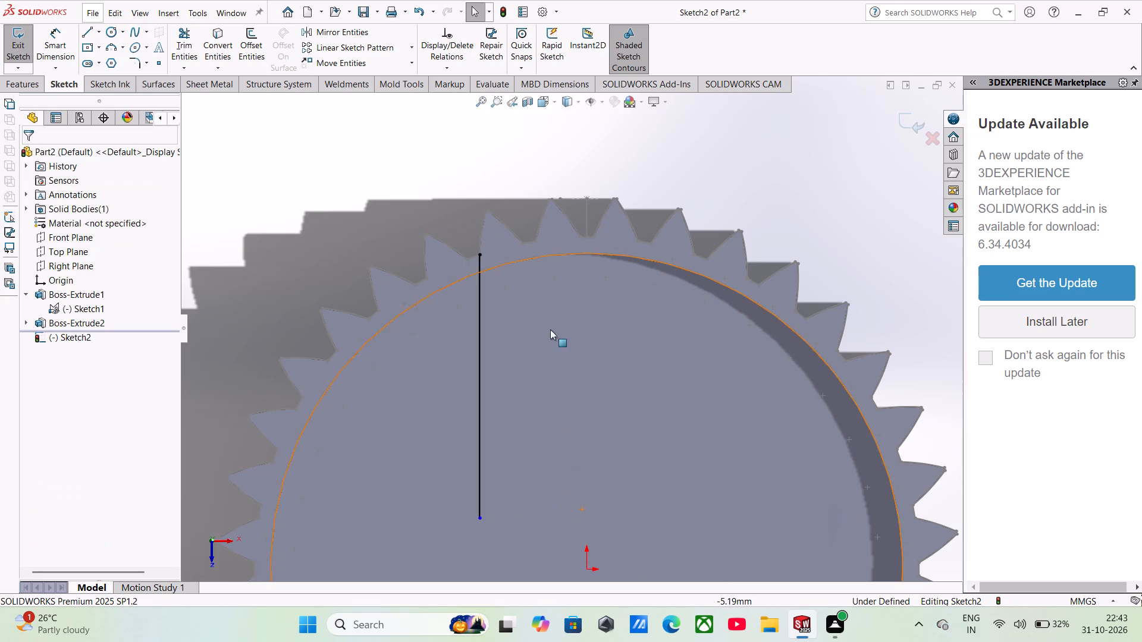
Sketch a circle on the disc centred about 31.5 mm from the origin toward -Z and dimension its diameter to 25 mm.
left_click(112, 37)
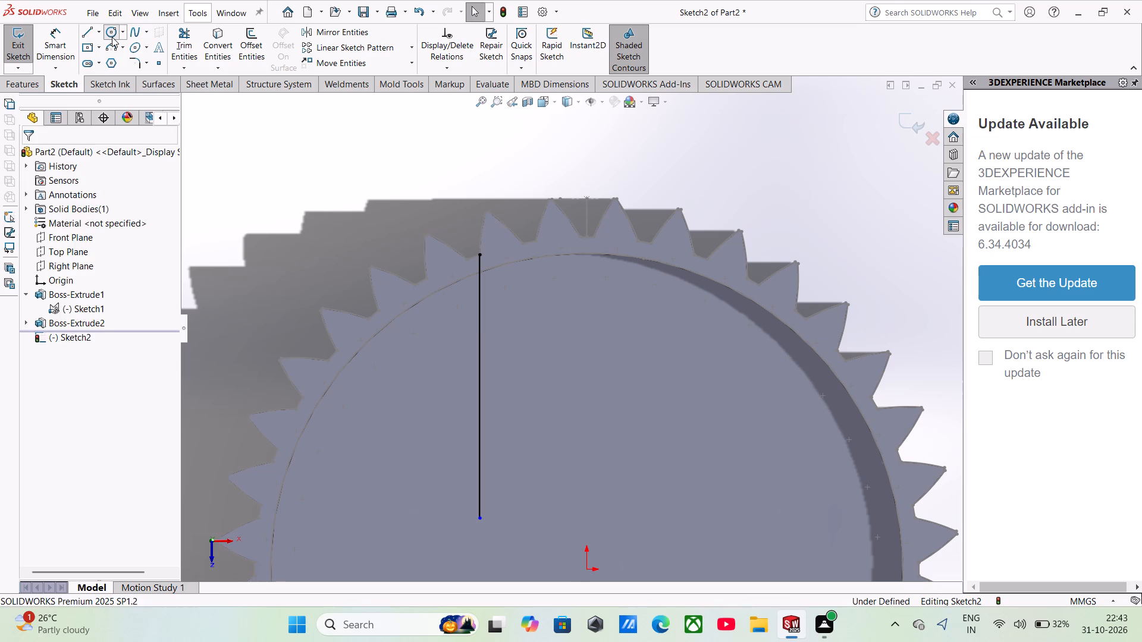
left_click(584, 379)
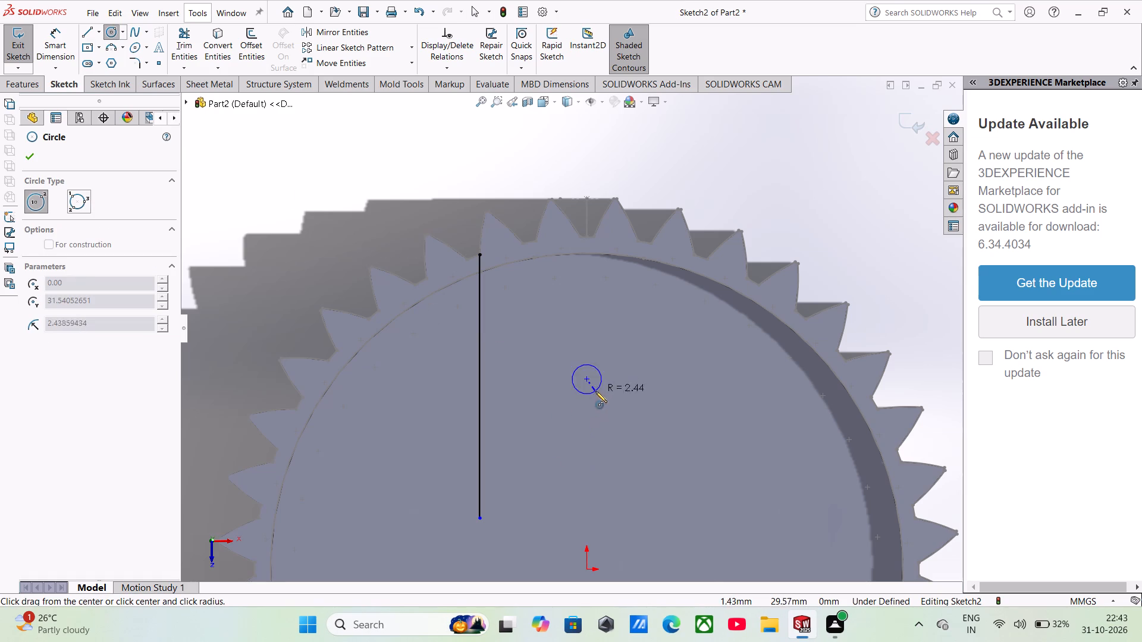
left_click(644, 440)
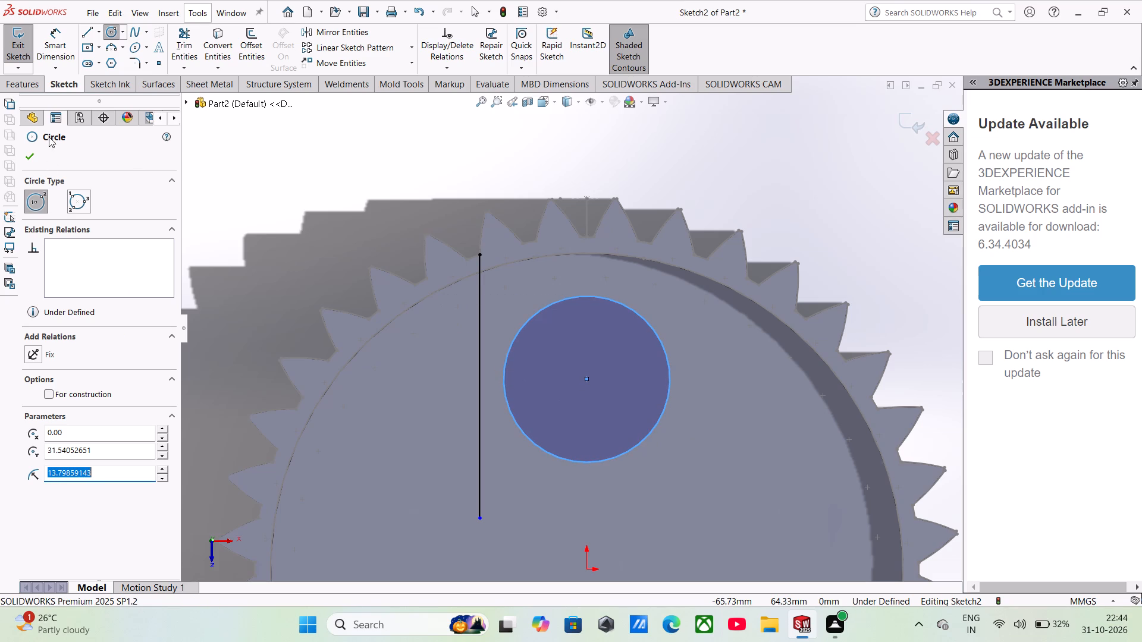
left_click(53, 56)
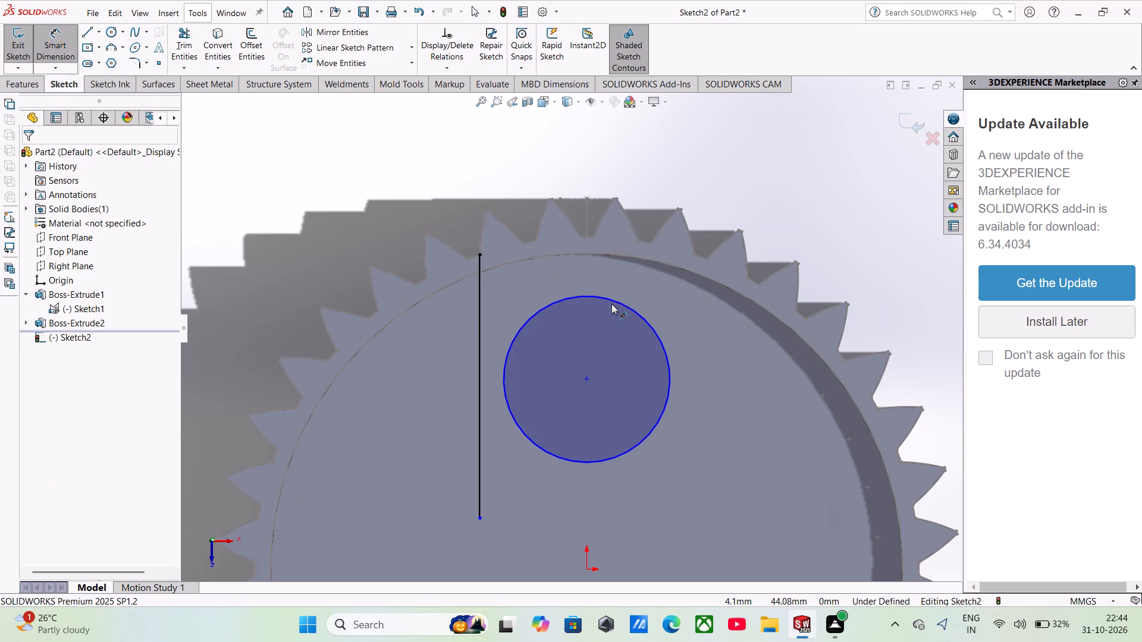
left_click(611, 297)
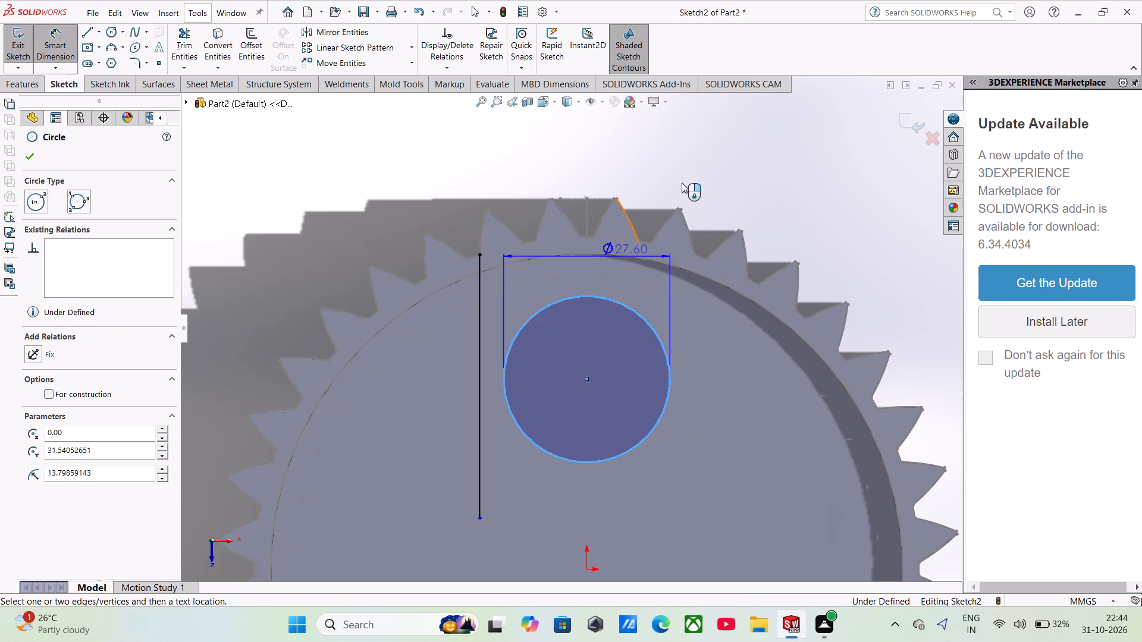
left_click(699, 168)
type("25")
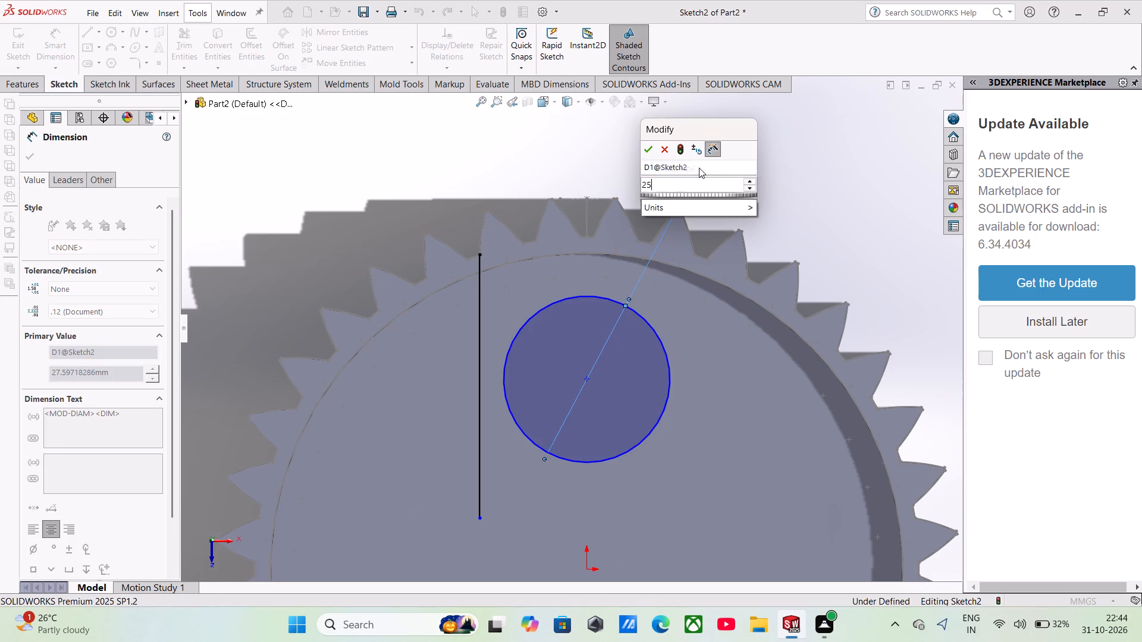
key("Return")
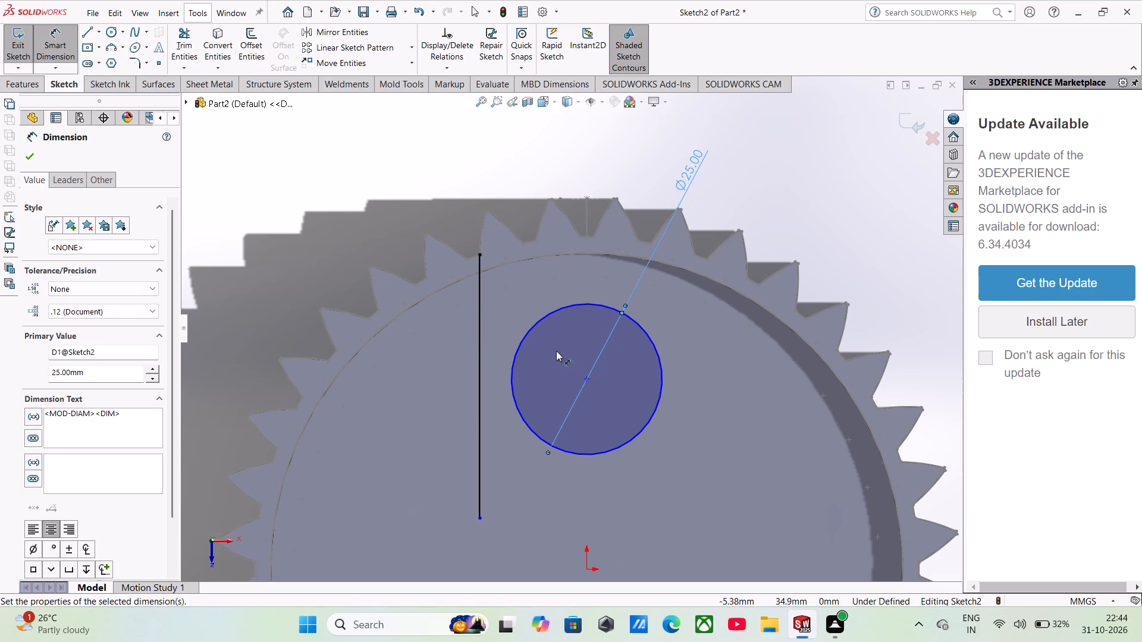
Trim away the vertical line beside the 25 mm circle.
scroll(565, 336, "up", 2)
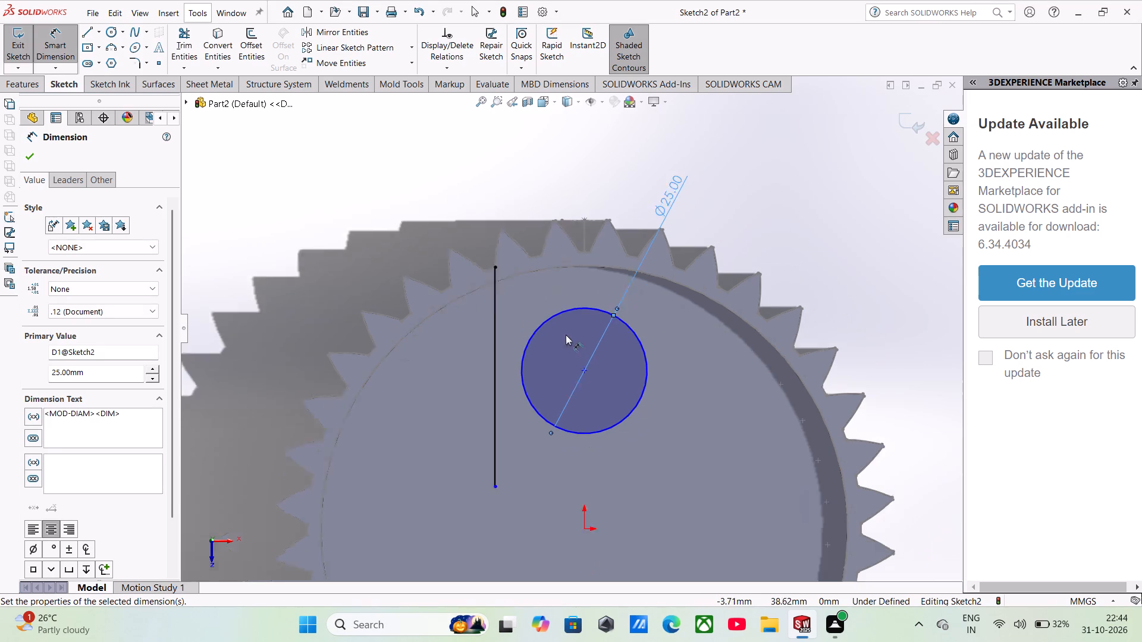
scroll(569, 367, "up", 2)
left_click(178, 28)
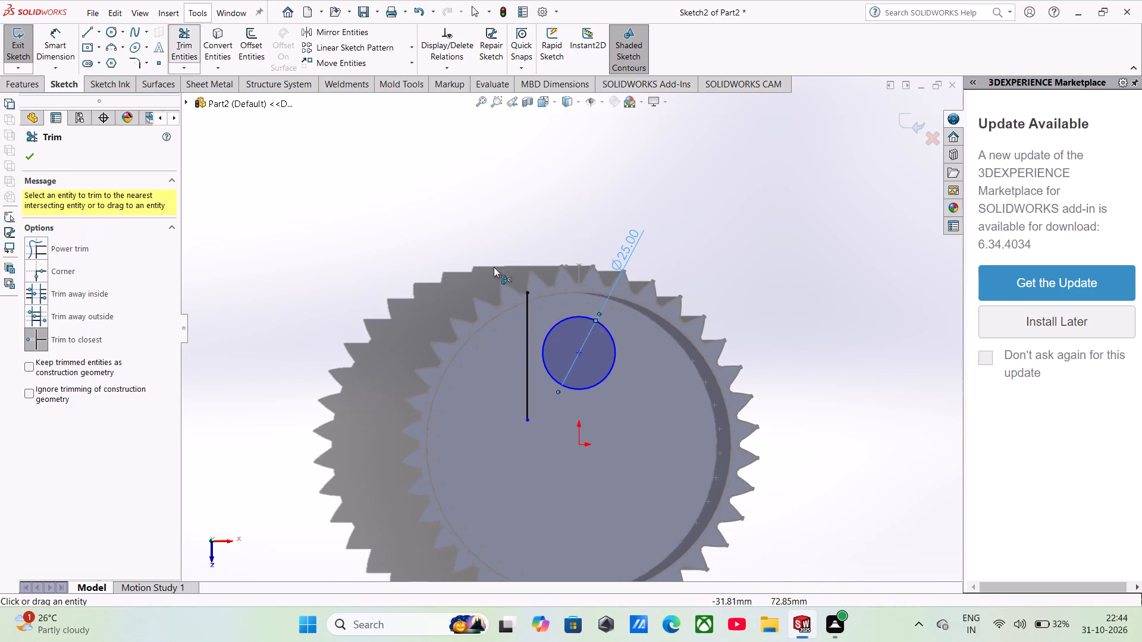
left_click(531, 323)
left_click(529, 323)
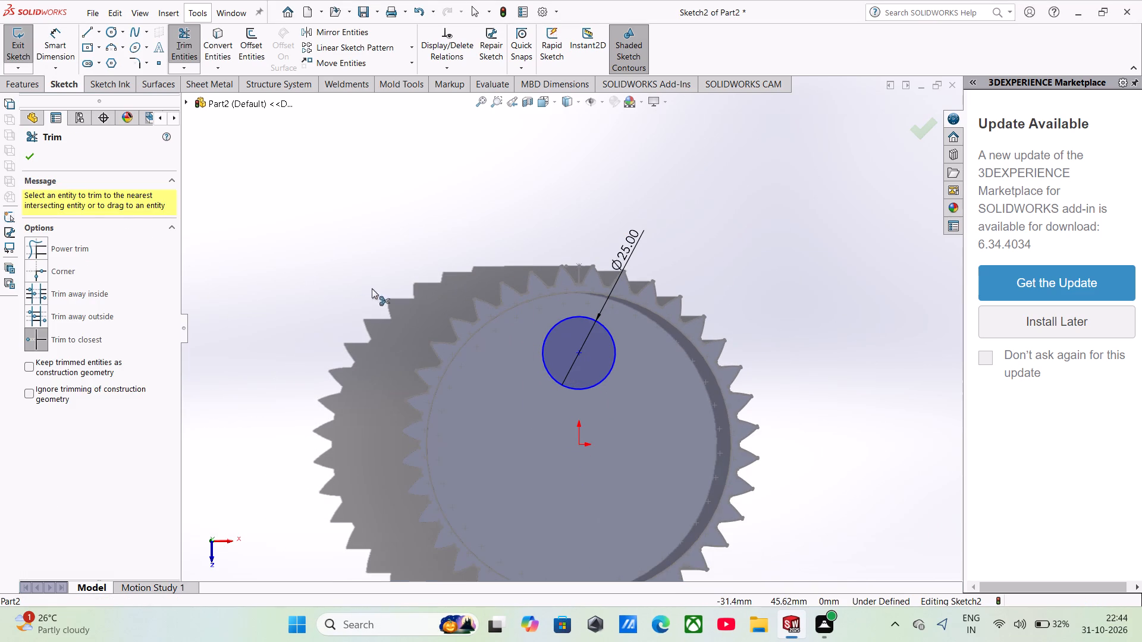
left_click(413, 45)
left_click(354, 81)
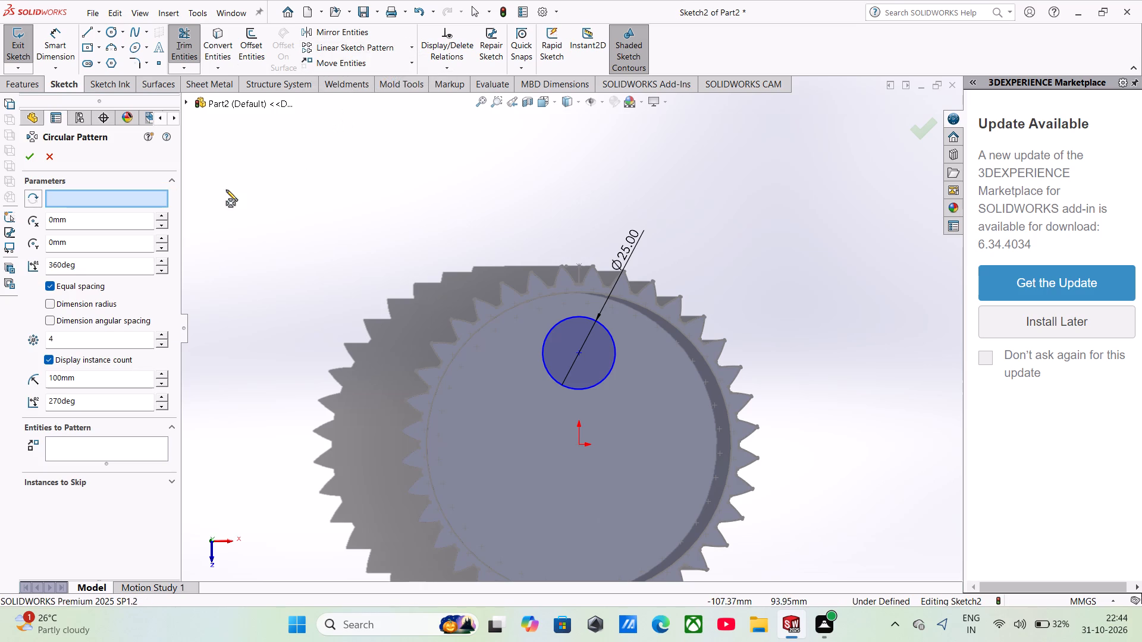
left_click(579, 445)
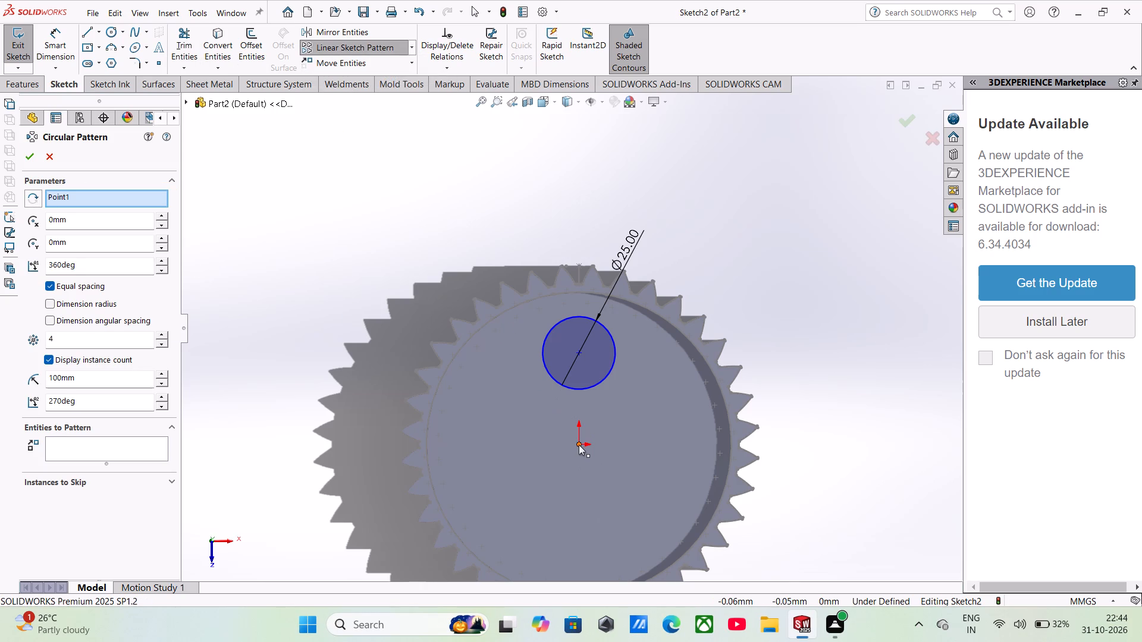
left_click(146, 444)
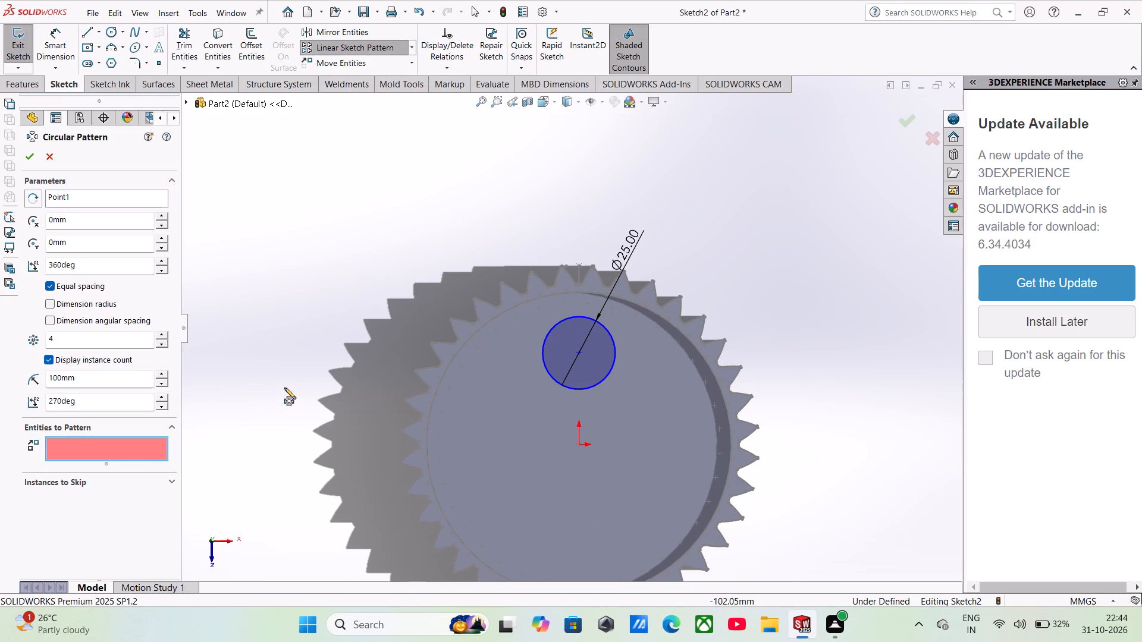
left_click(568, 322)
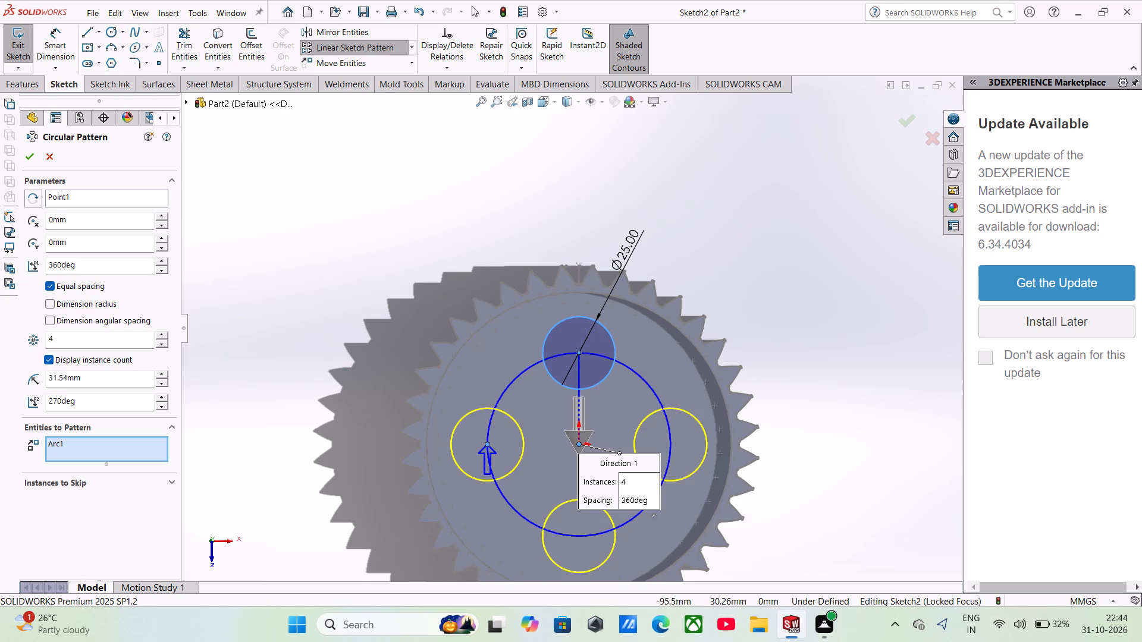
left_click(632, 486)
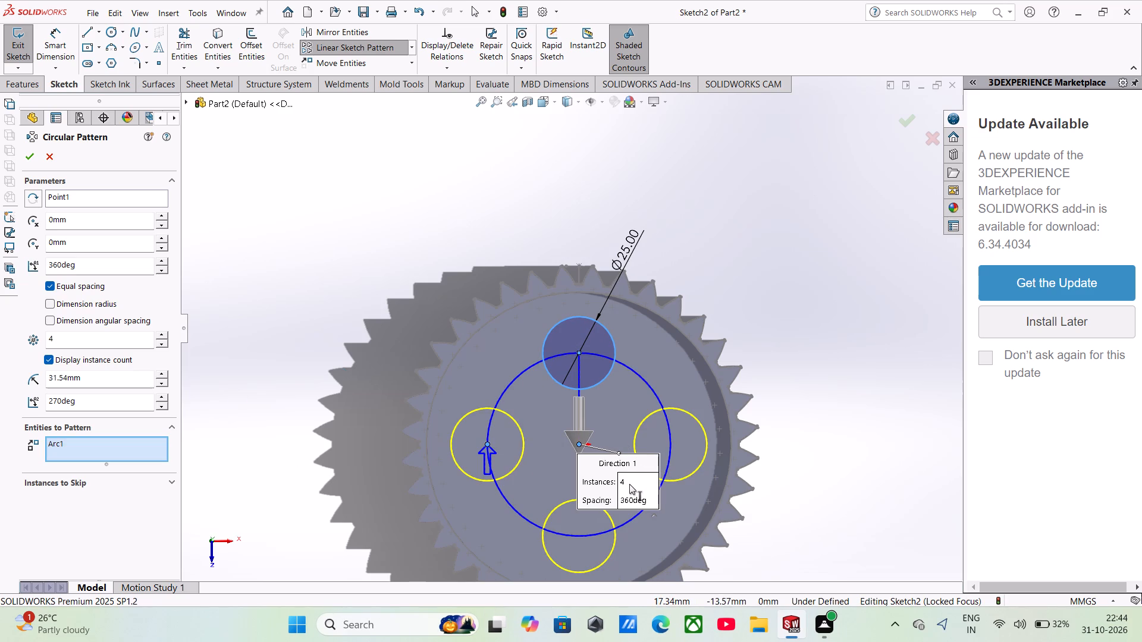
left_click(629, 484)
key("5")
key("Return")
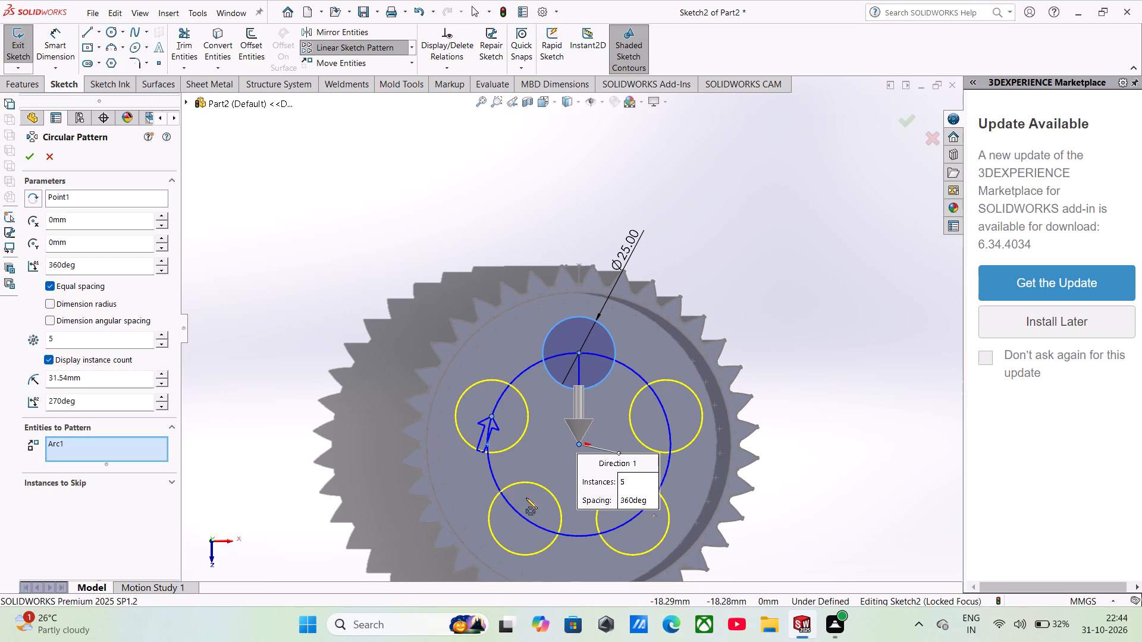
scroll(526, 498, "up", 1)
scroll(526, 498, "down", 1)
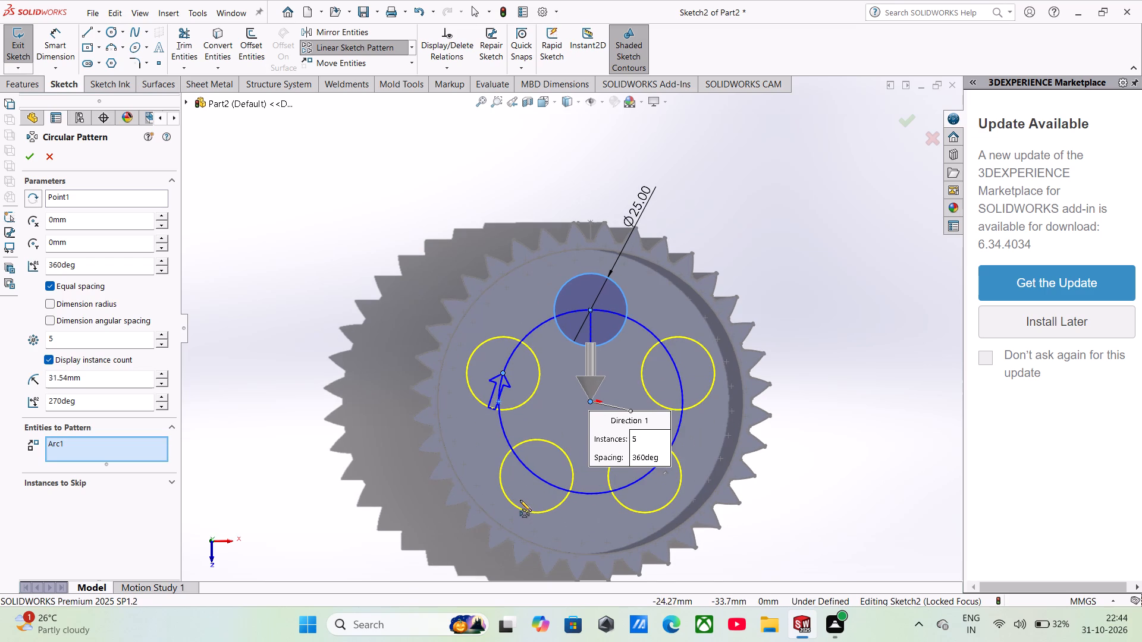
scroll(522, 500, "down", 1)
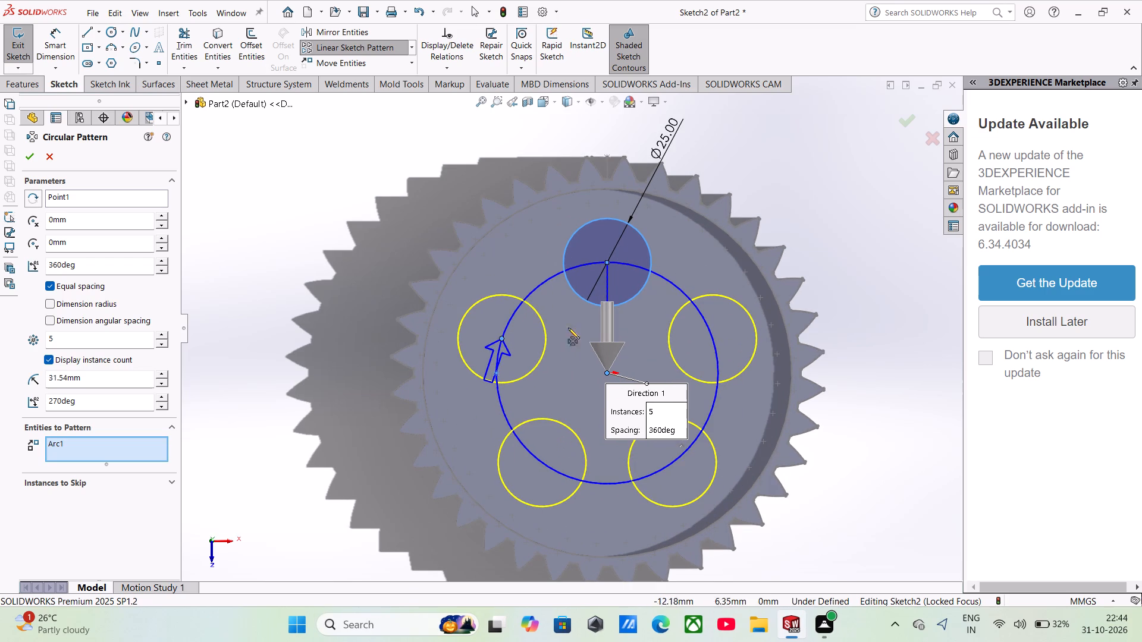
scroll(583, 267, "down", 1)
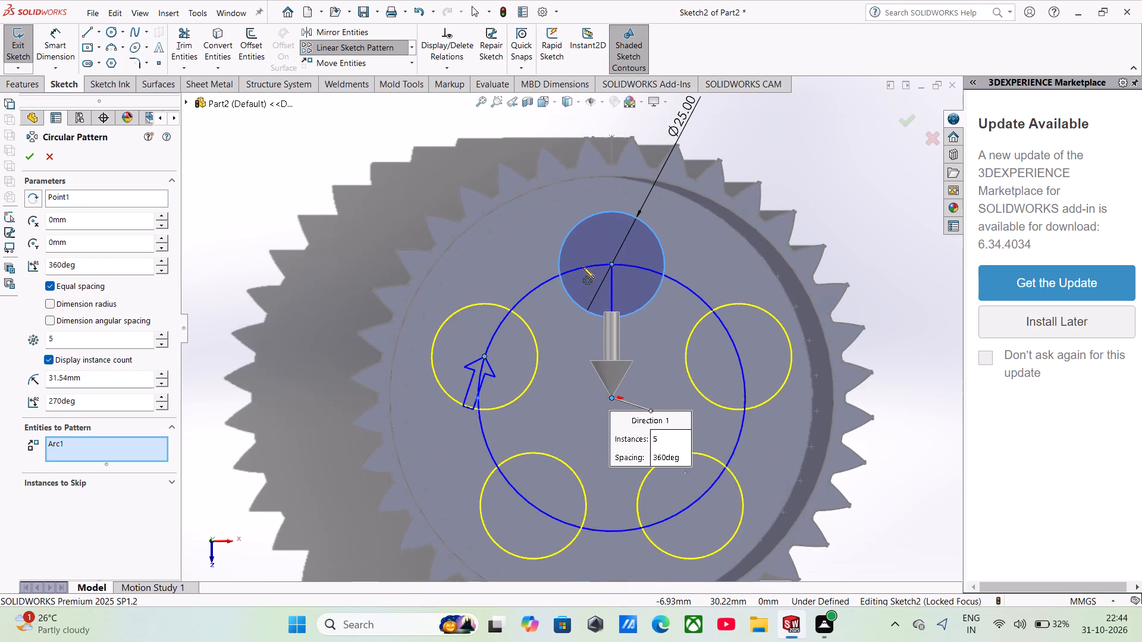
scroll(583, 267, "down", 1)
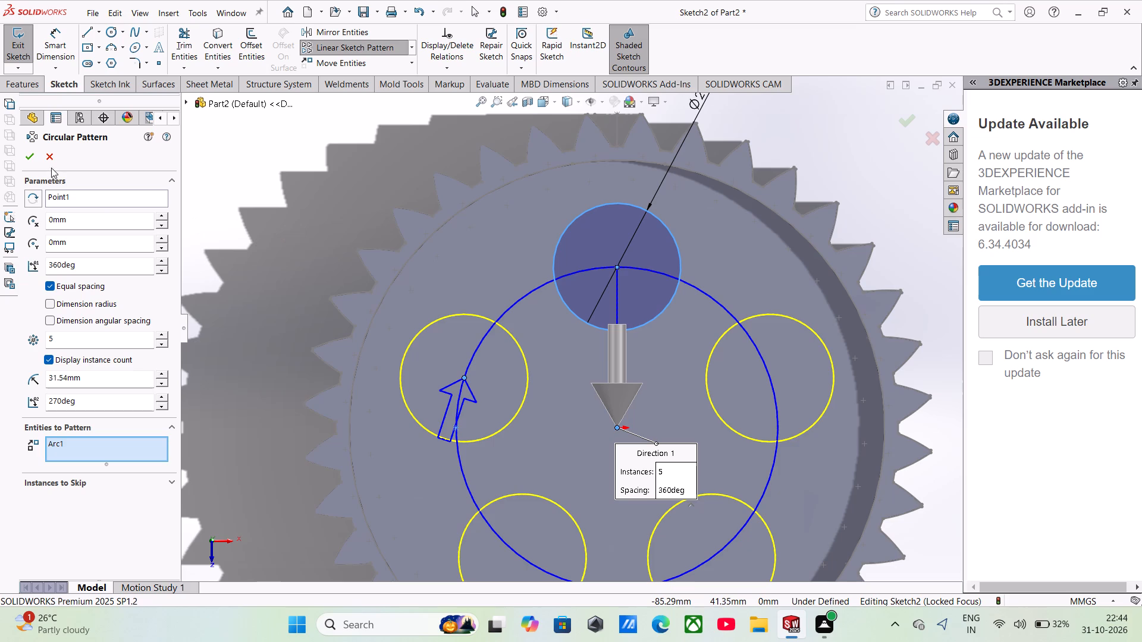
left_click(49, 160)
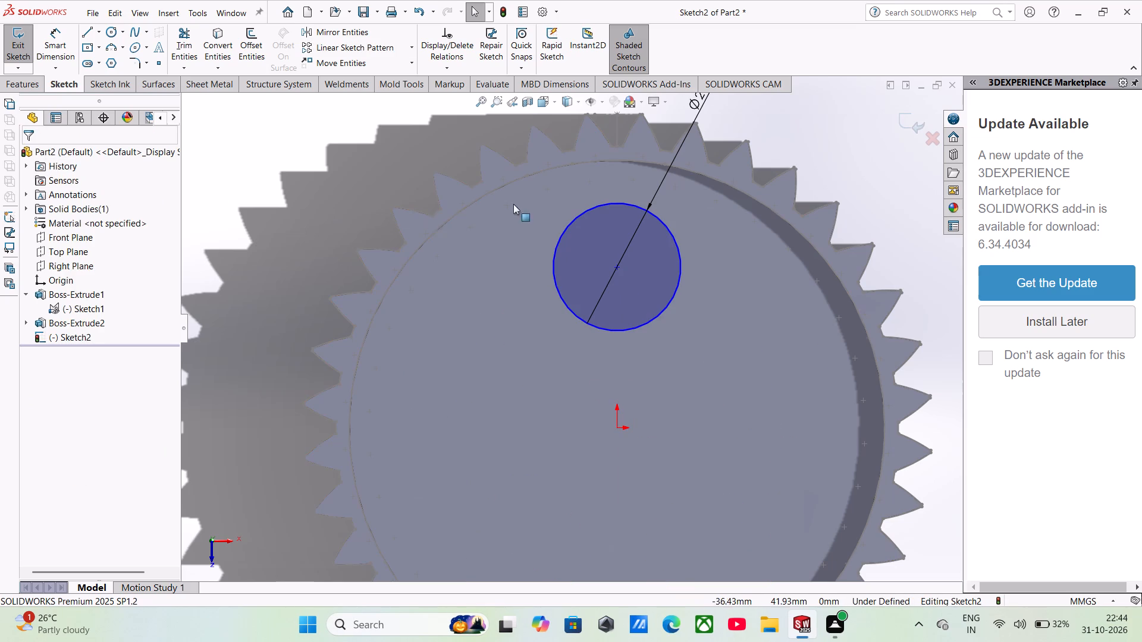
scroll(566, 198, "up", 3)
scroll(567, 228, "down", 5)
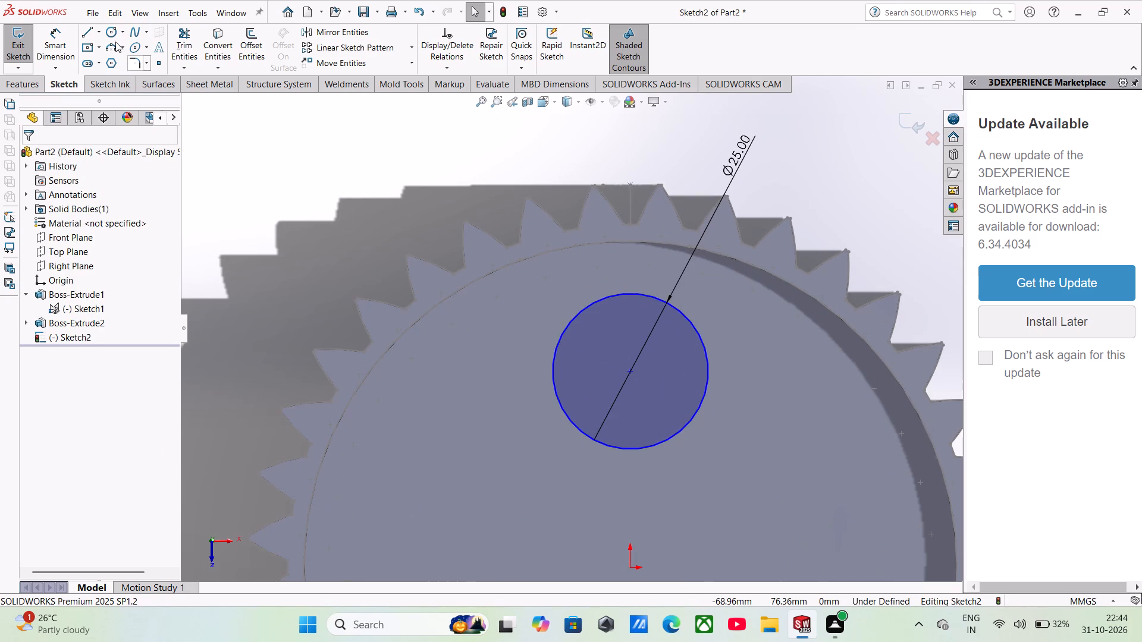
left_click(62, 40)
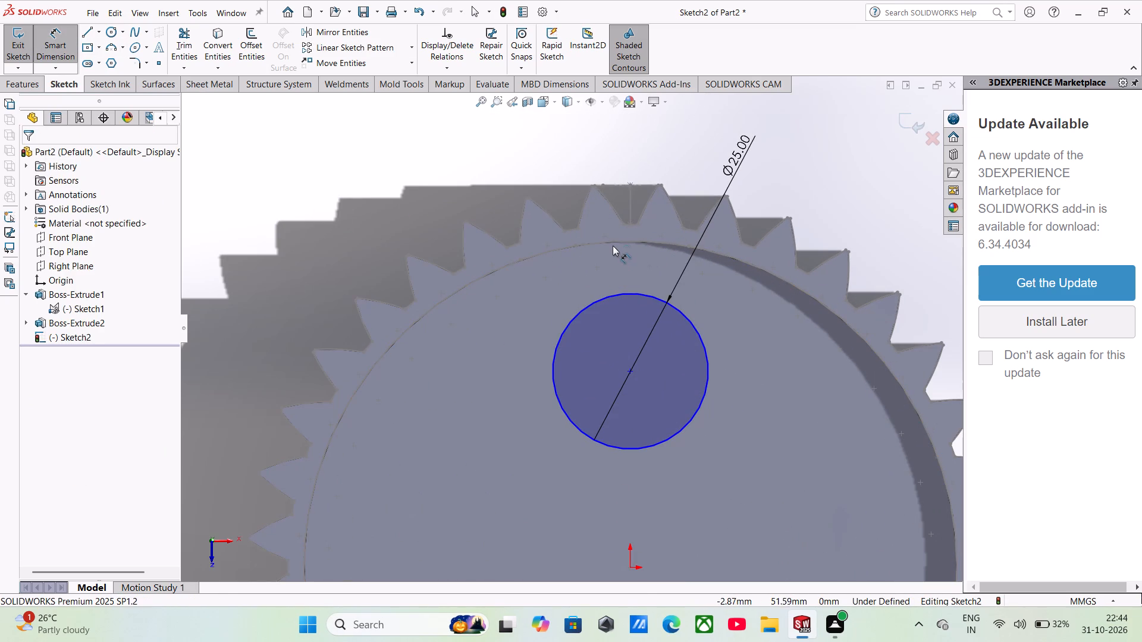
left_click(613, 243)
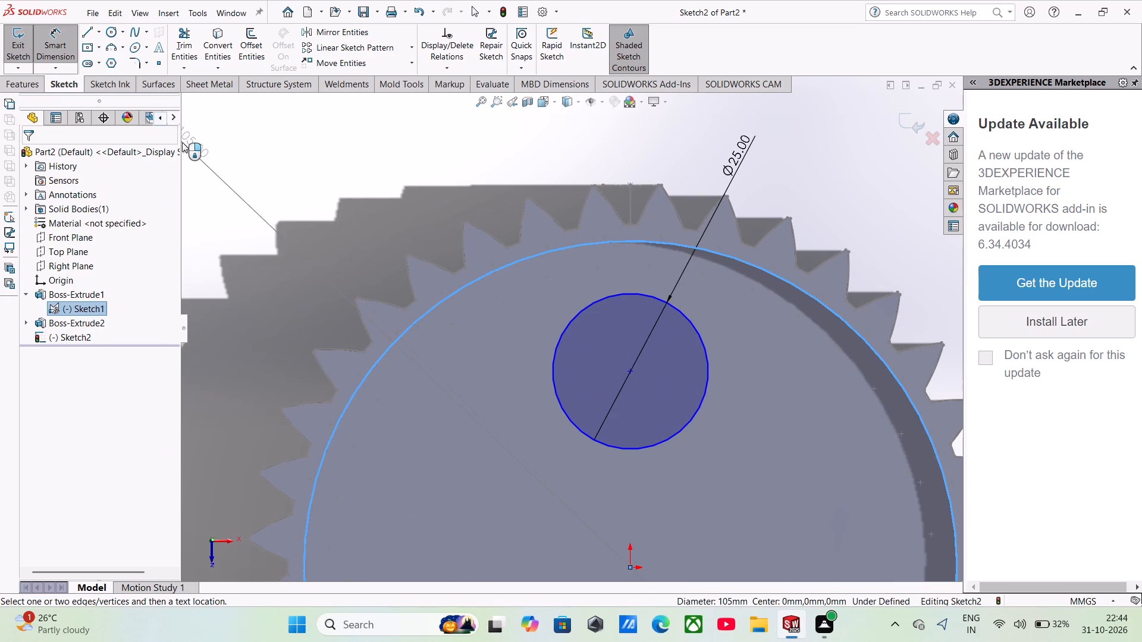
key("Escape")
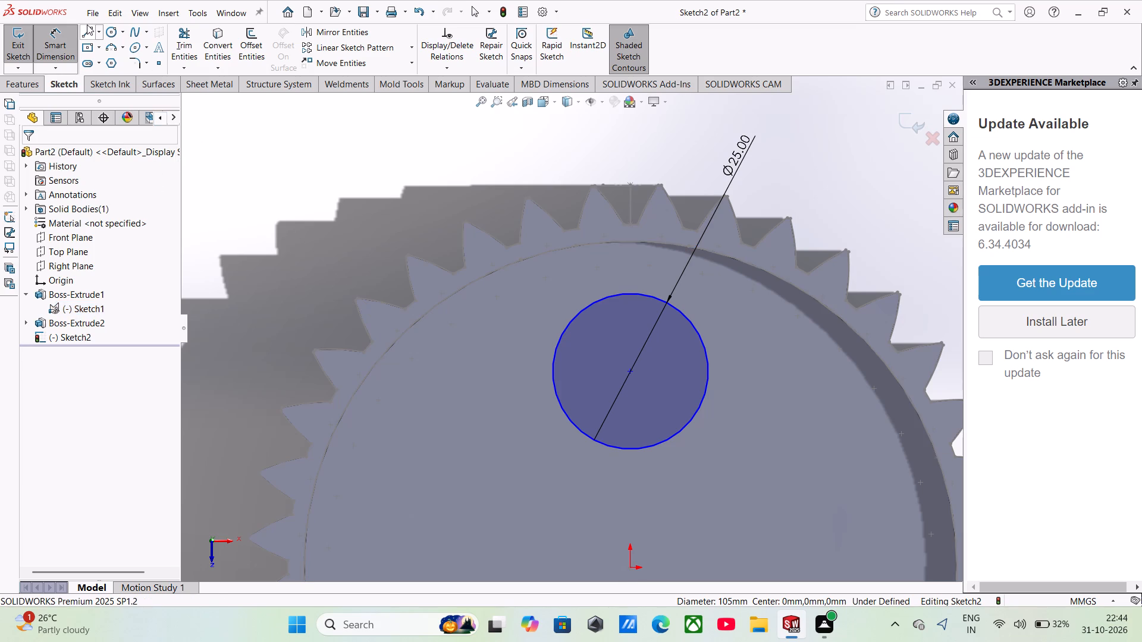
Sketch a vertical line from the 25 mm circle's centre to the disc's outer edge and dimension its length to 18 mm.
left_click(87, 25)
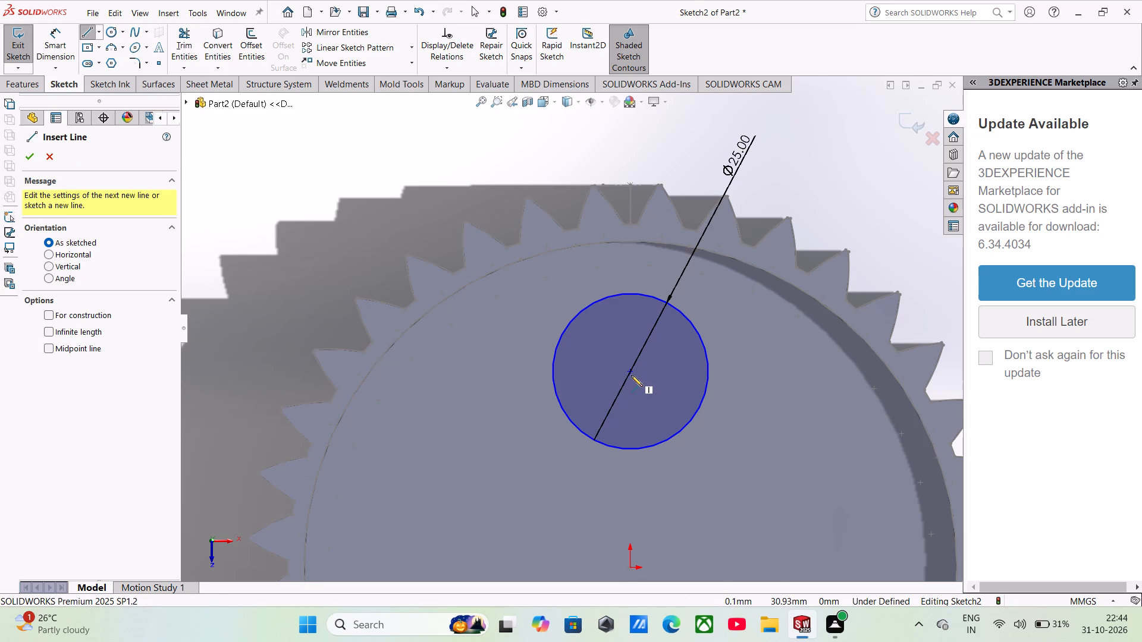
left_click(629, 370)
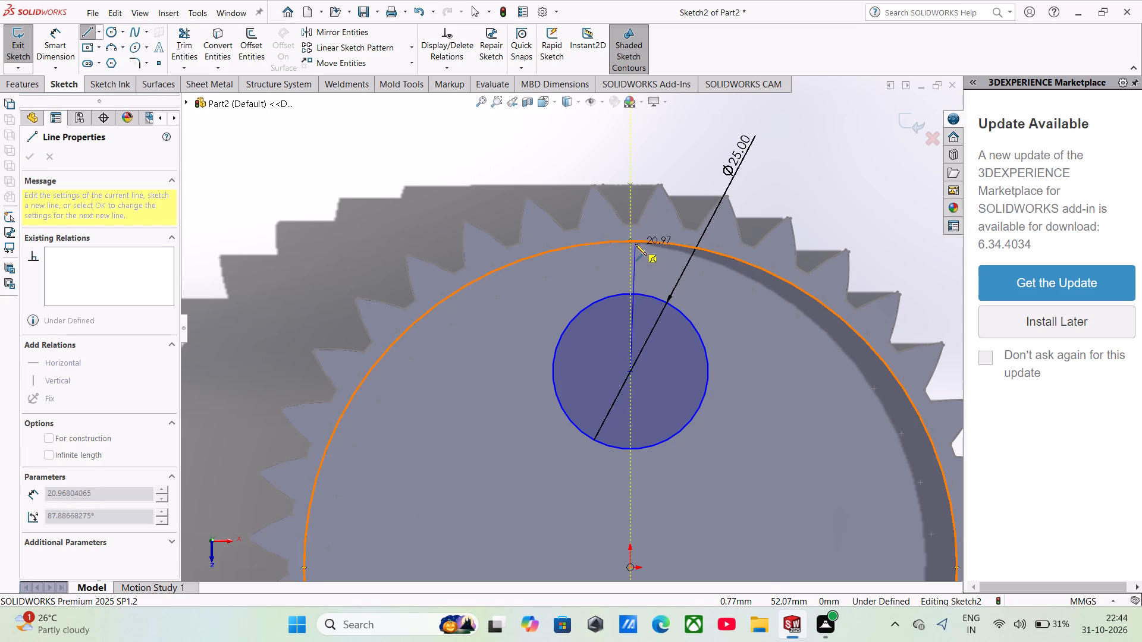
left_click(630, 240)
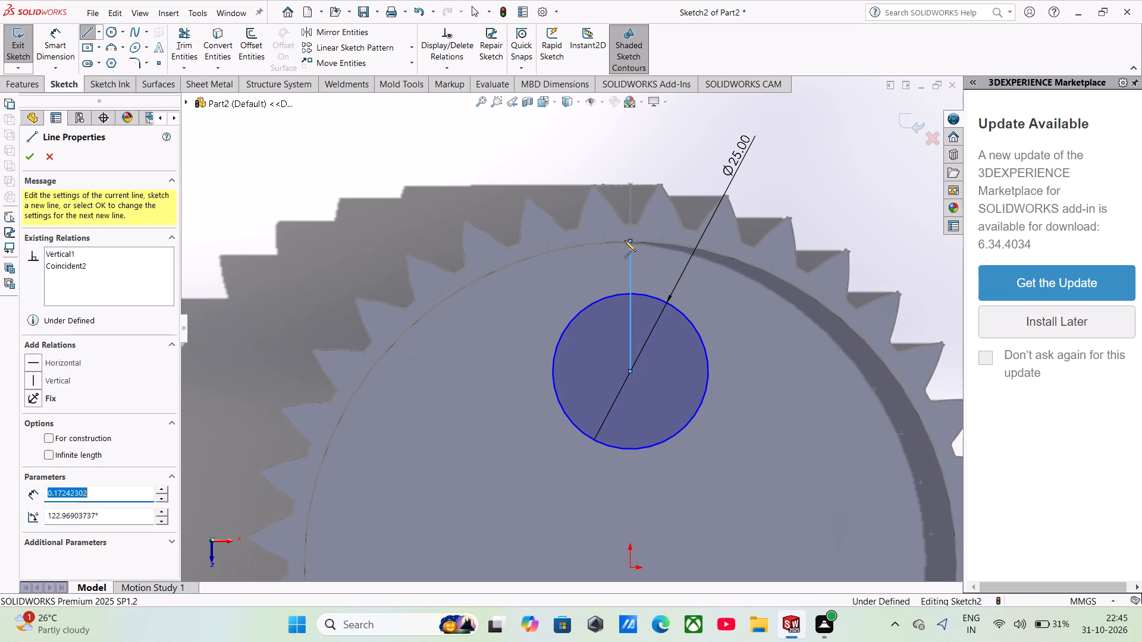
left_click(59, 51)
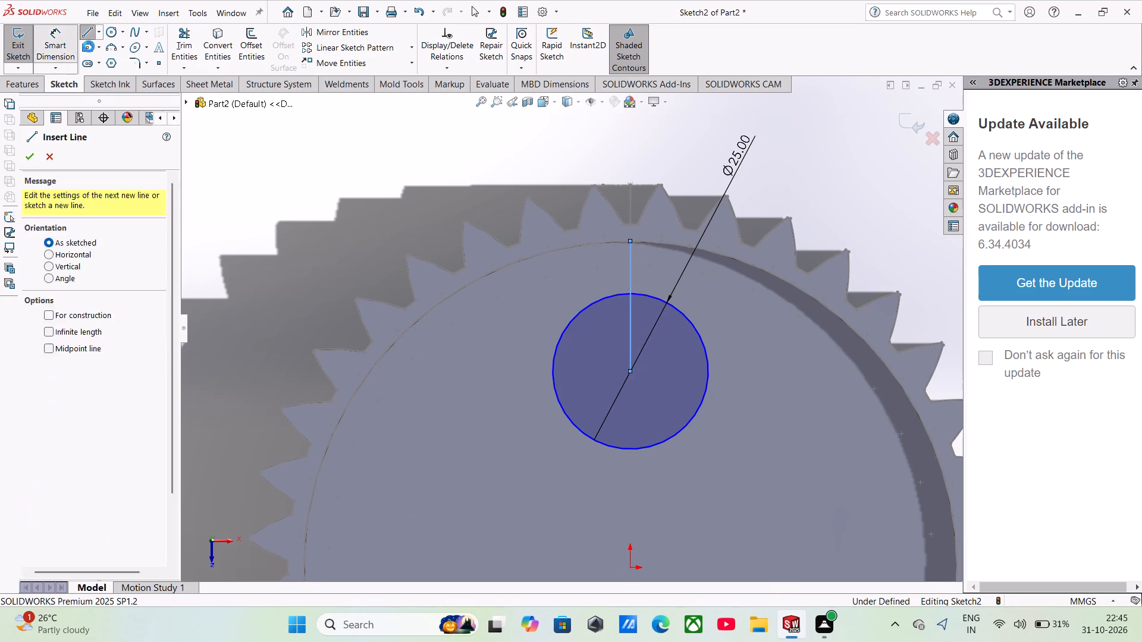
left_click(629, 276)
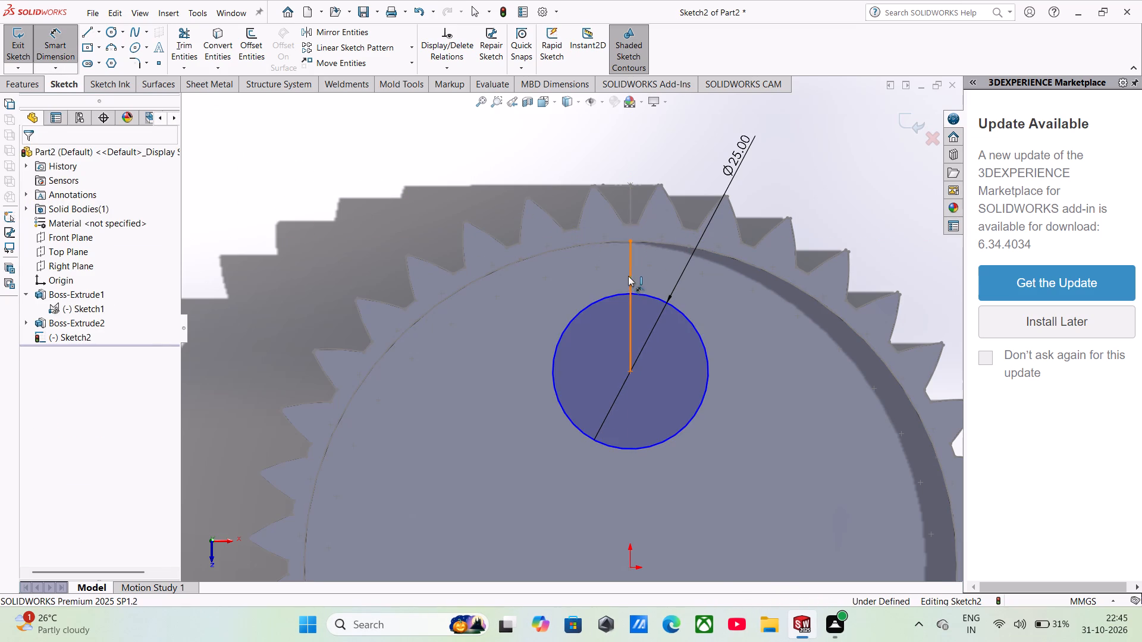
left_click(465, 343)
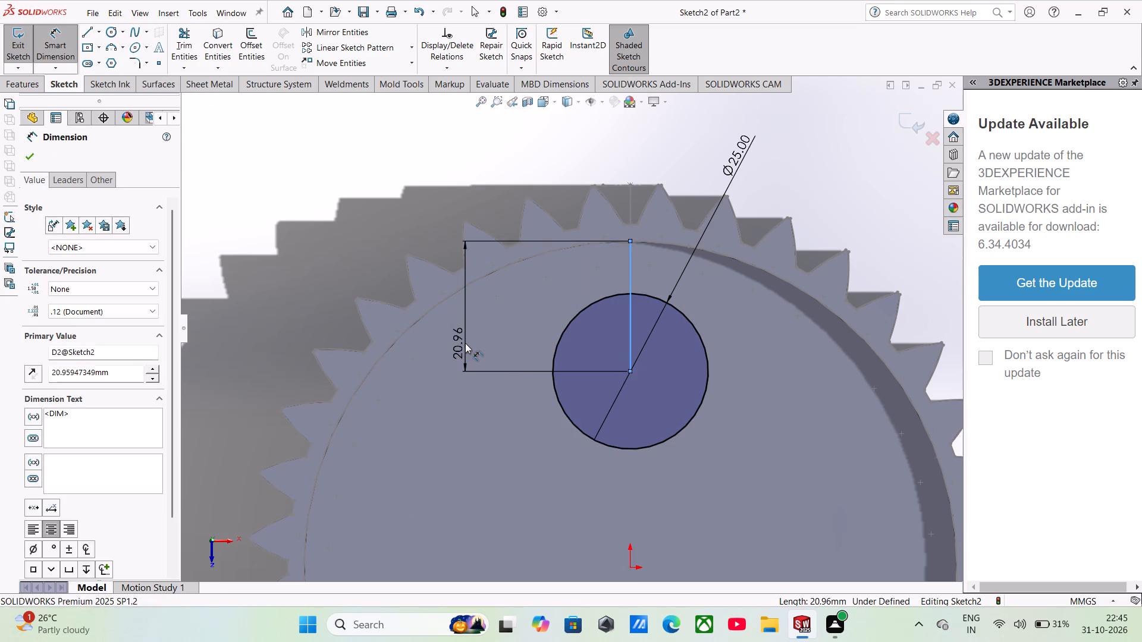
type("18")
key("Return")
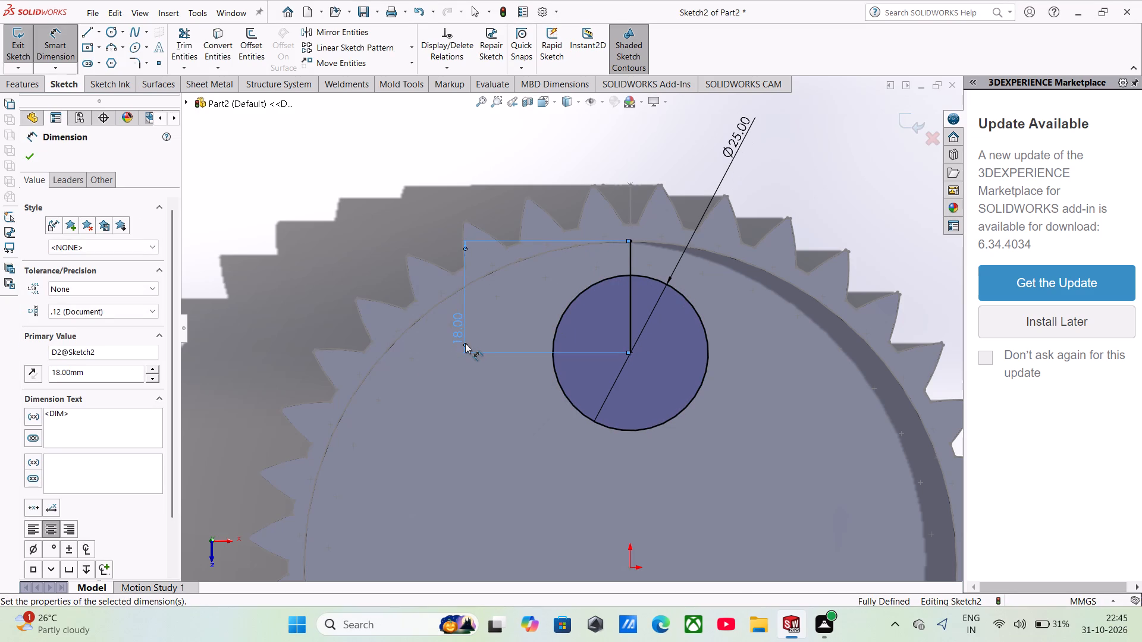
left_click(32, 152)
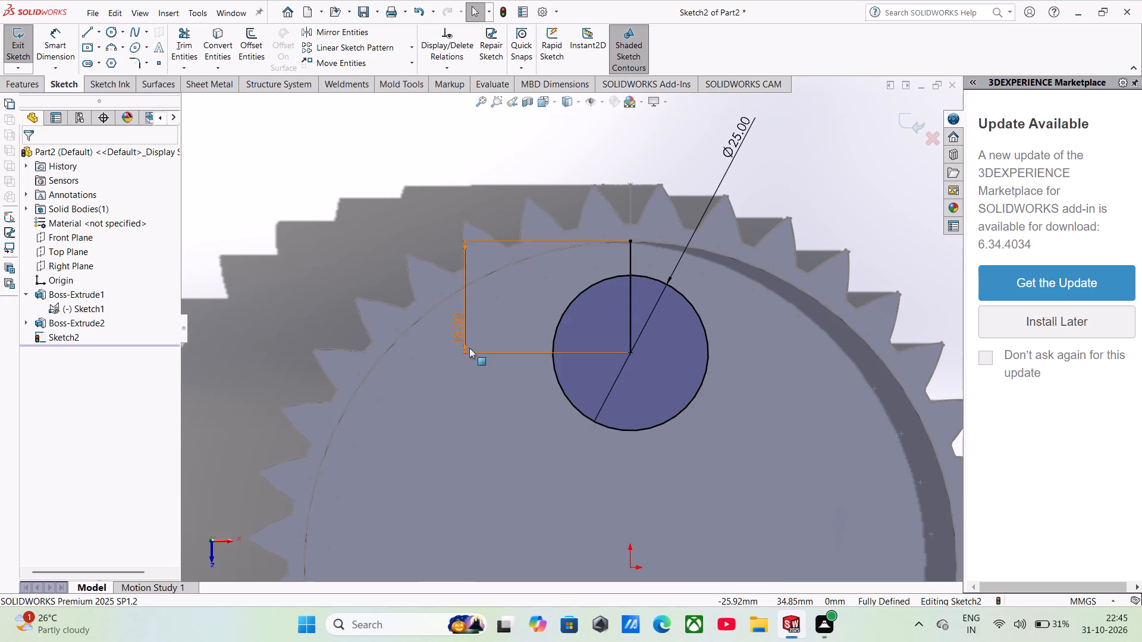
Create a circular sketch pattern of the 25 mm circle about the origin with 5 equally spaced instances over 360 degrees.
left_click(412, 48)
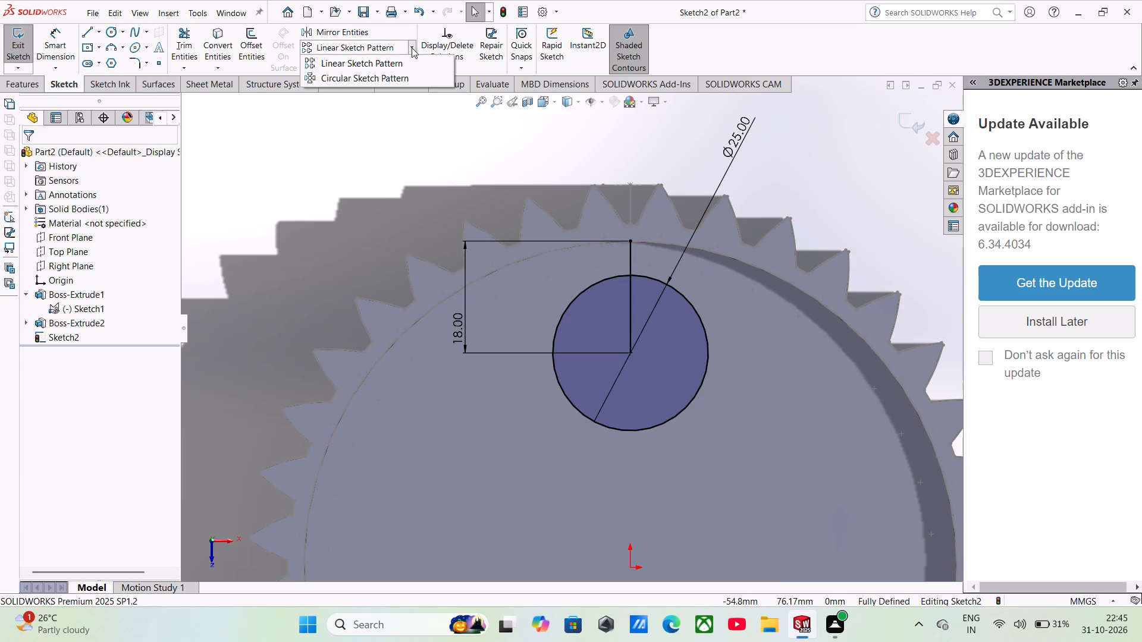
left_click(389, 71)
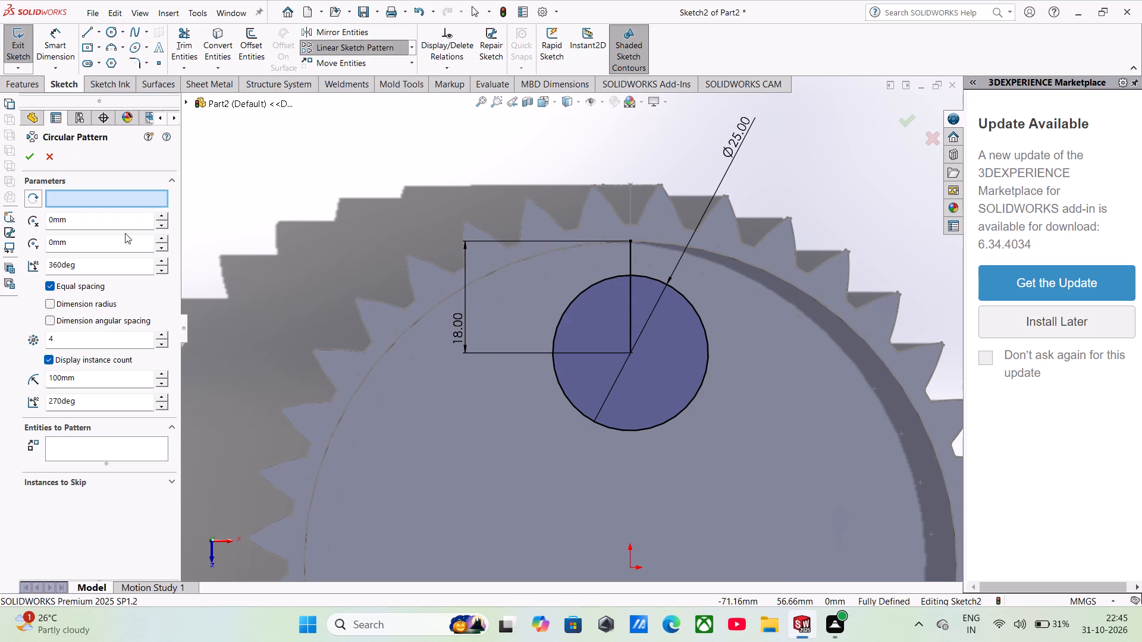
scroll(588, 460, "down", 2)
scroll(640, 519, "up", 4)
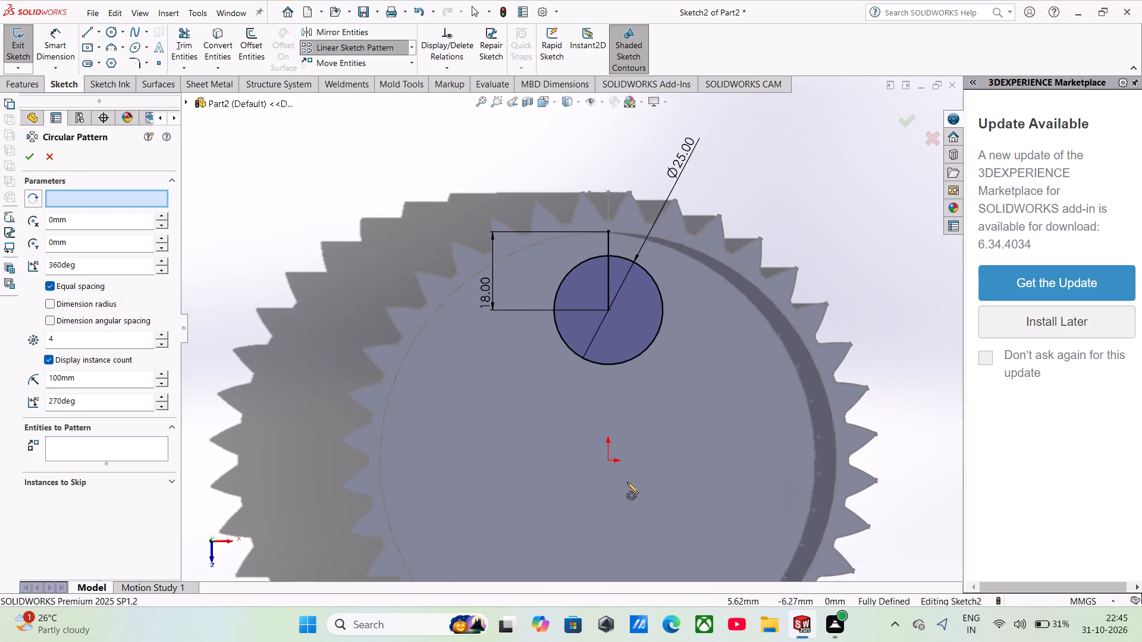
left_click(610, 462)
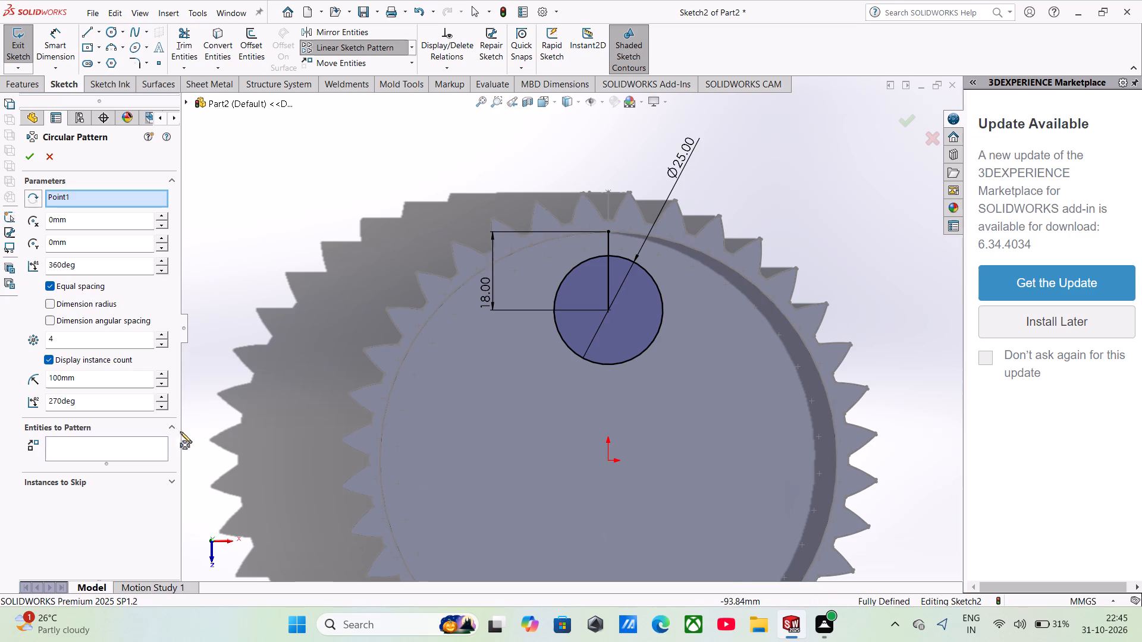
left_click(112, 447)
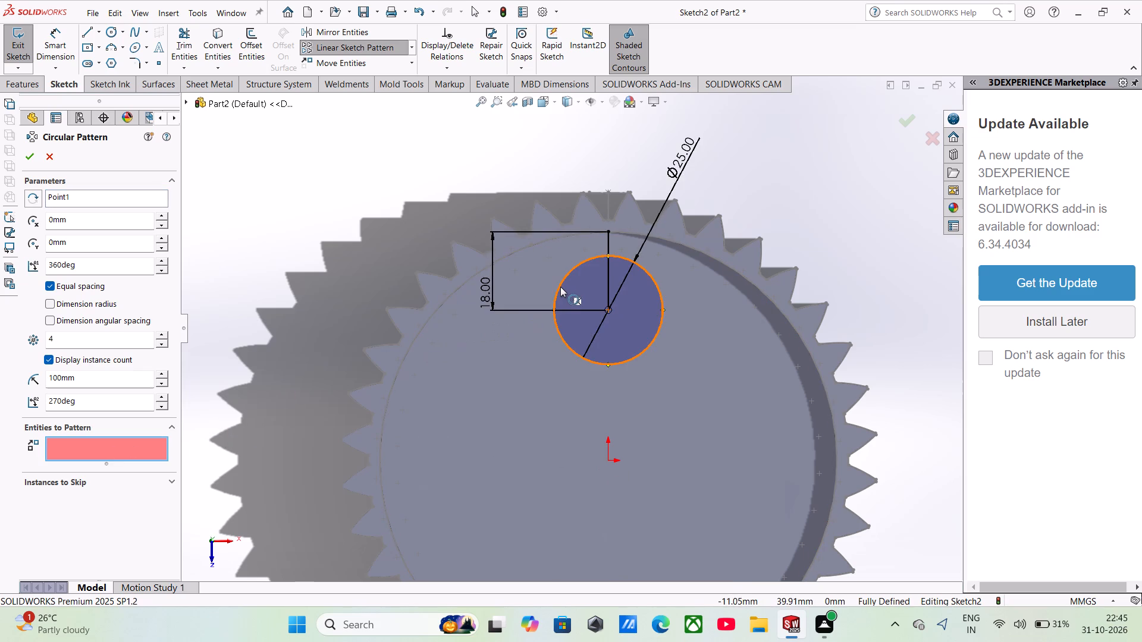
left_click(560, 287)
left_click(657, 492)
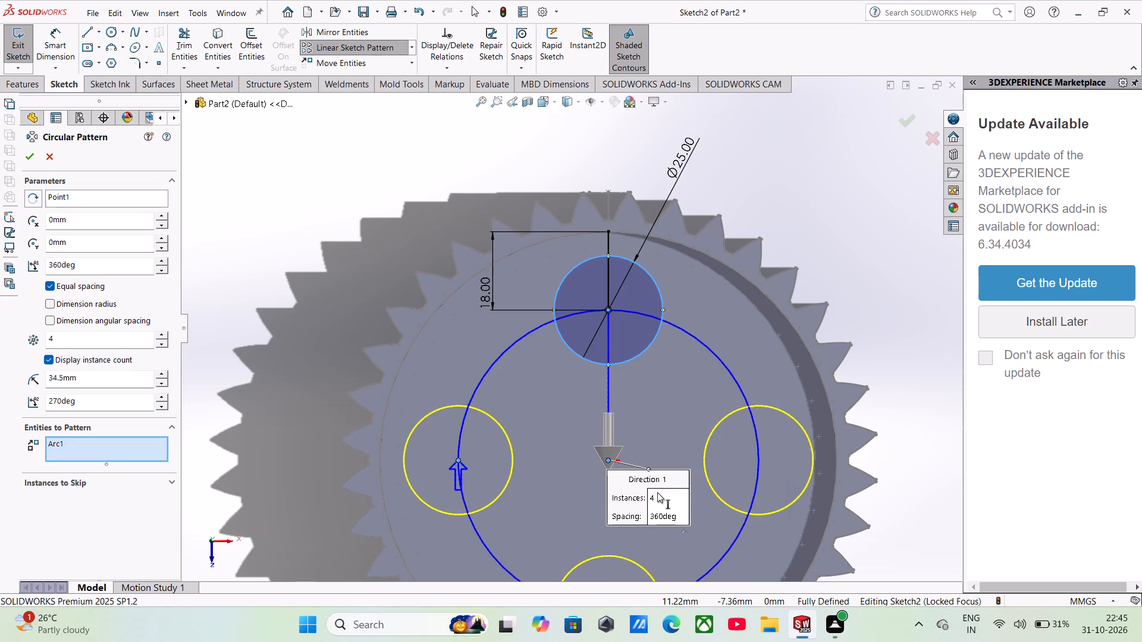
key("5")
key("Return")
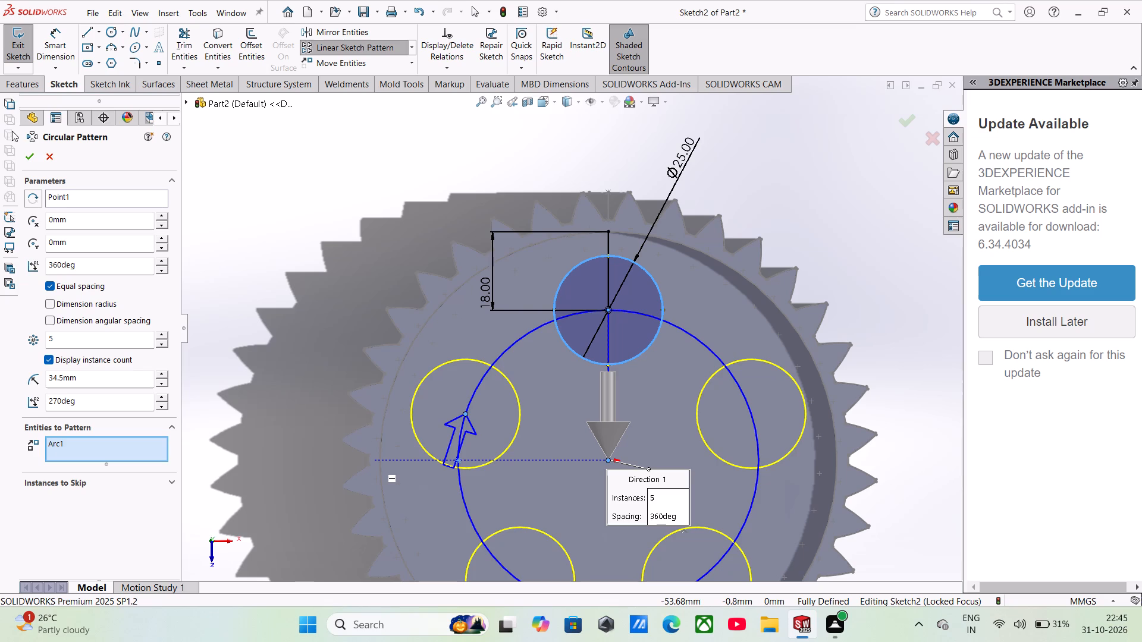
left_click(24, 152)
scroll(636, 438, "up", 2)
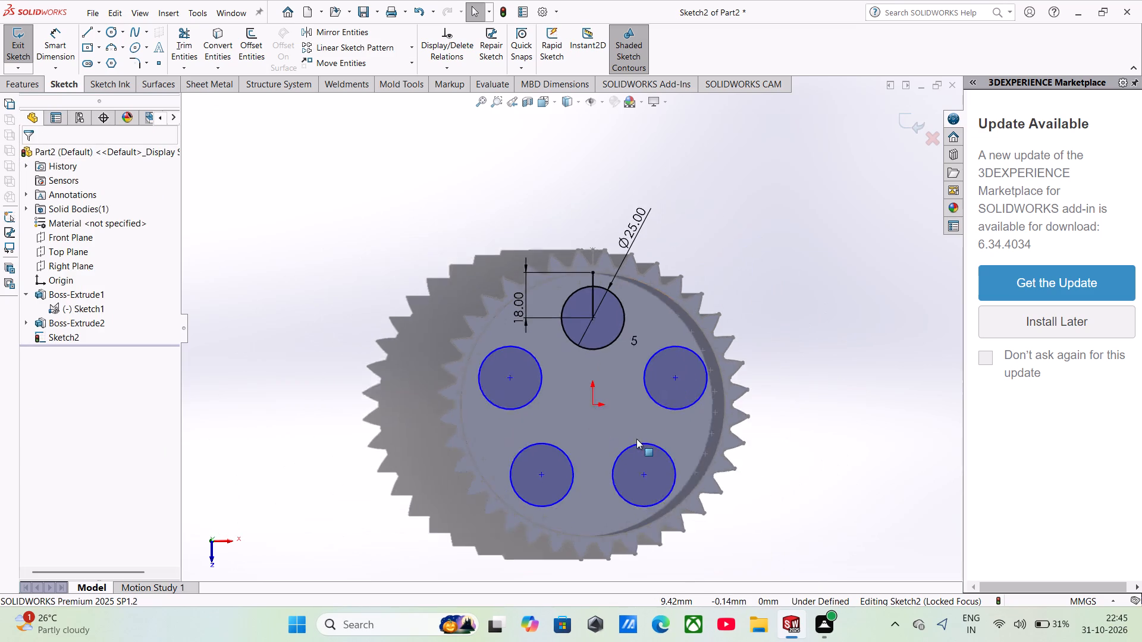
scroll(636, 439, "up", 2)
scroll(595, 438, "down", 2)
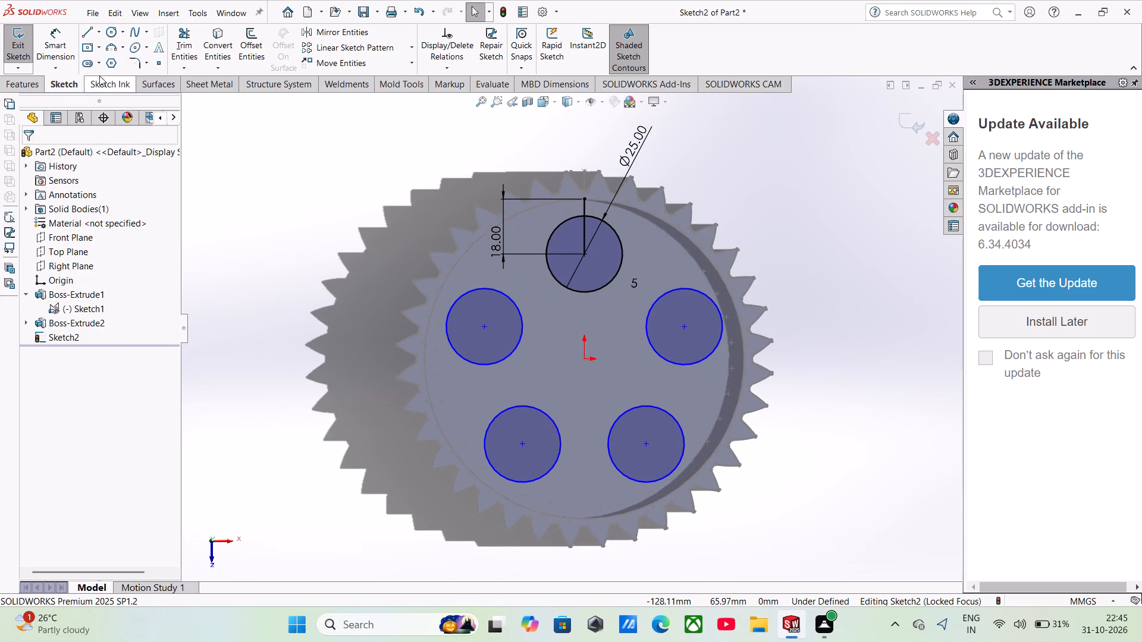
Cut-extrude the five 25 mm circle contours blind to a depth of 20 mm through the disc.
left_click(11, 85)
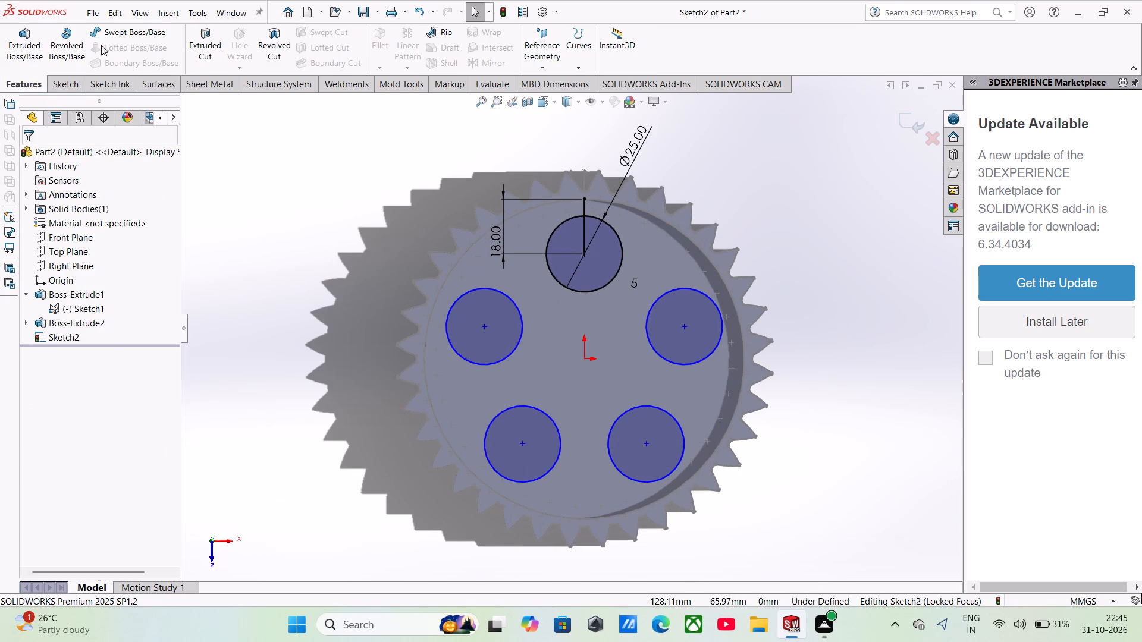
left_click(206, 53)
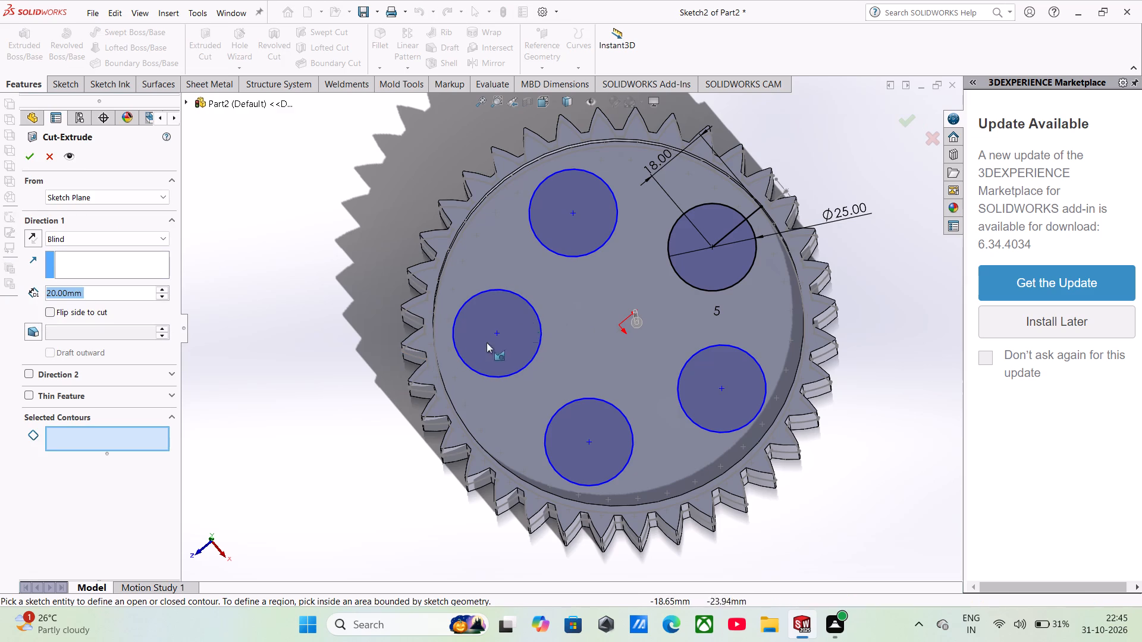
left_click(81, 435)
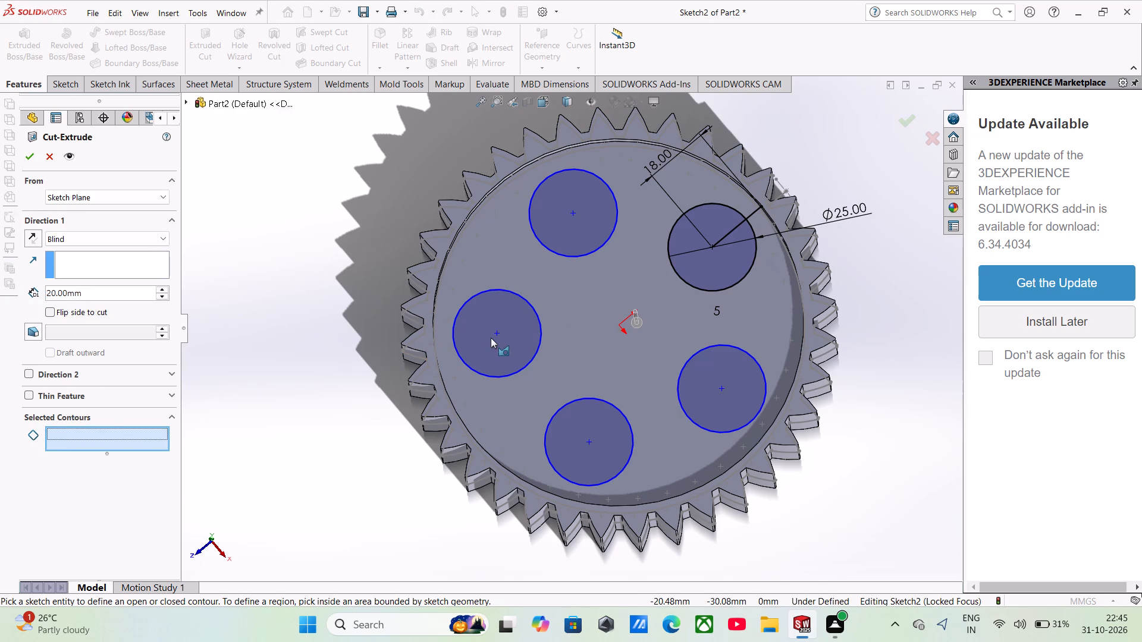
left_click(483, 292)
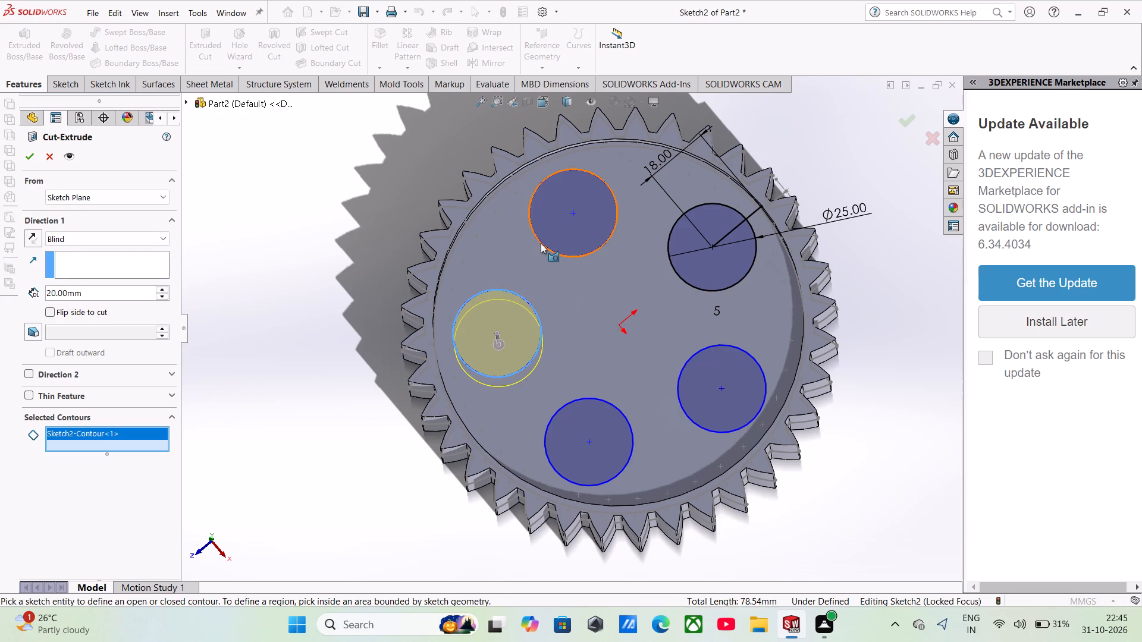
left_click(541, 243)
left_click(686, 284)
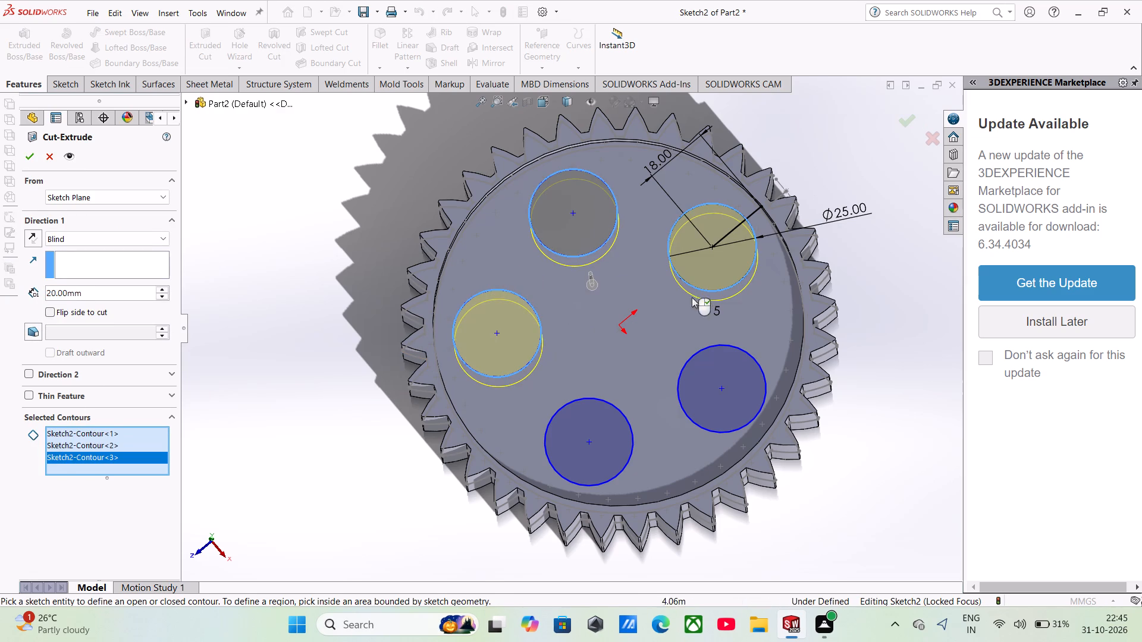
left_click(710, 344)
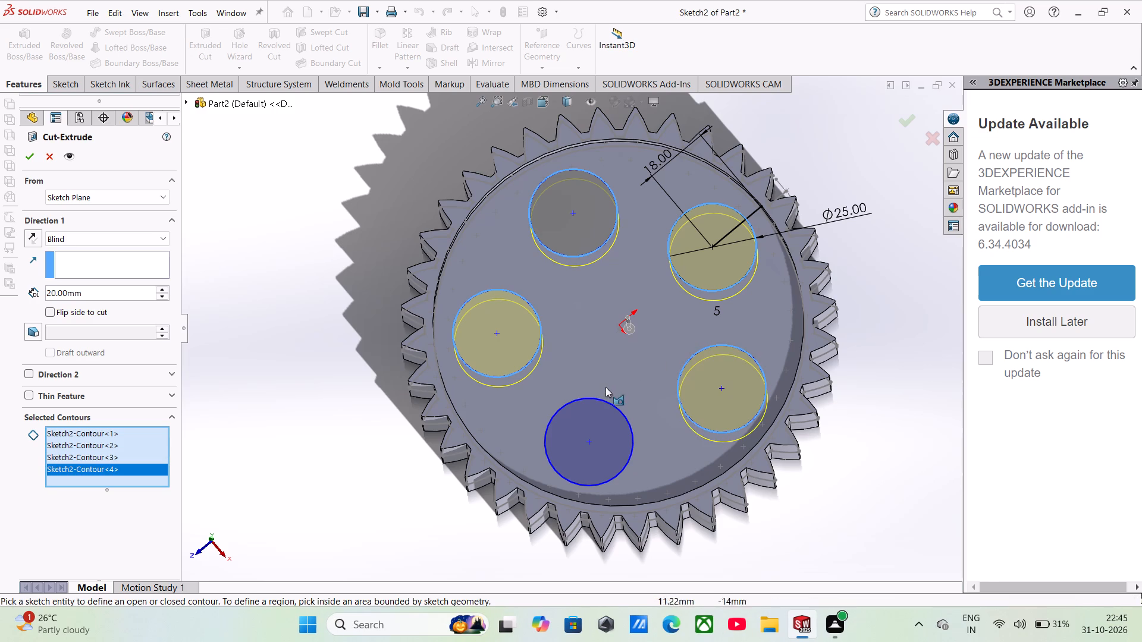
left_click(603, 398)
middle_click_drag(605, 397, 594, 257)
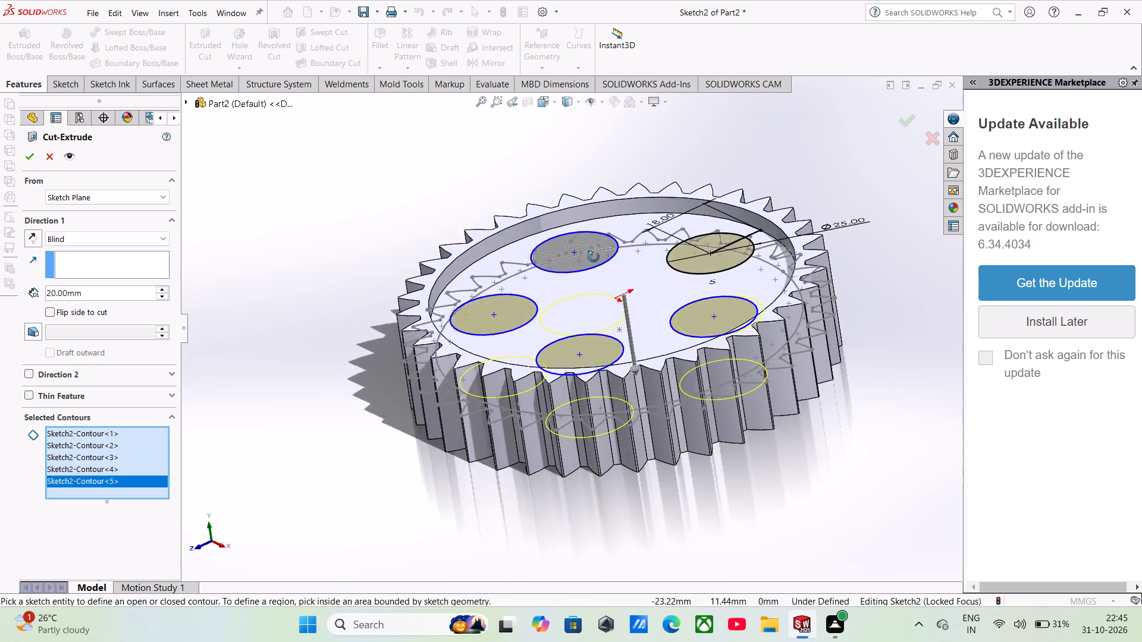
middle_click_drag(594, 257, 594, 257)
middle_click_drag(610, 339, 595, 269)
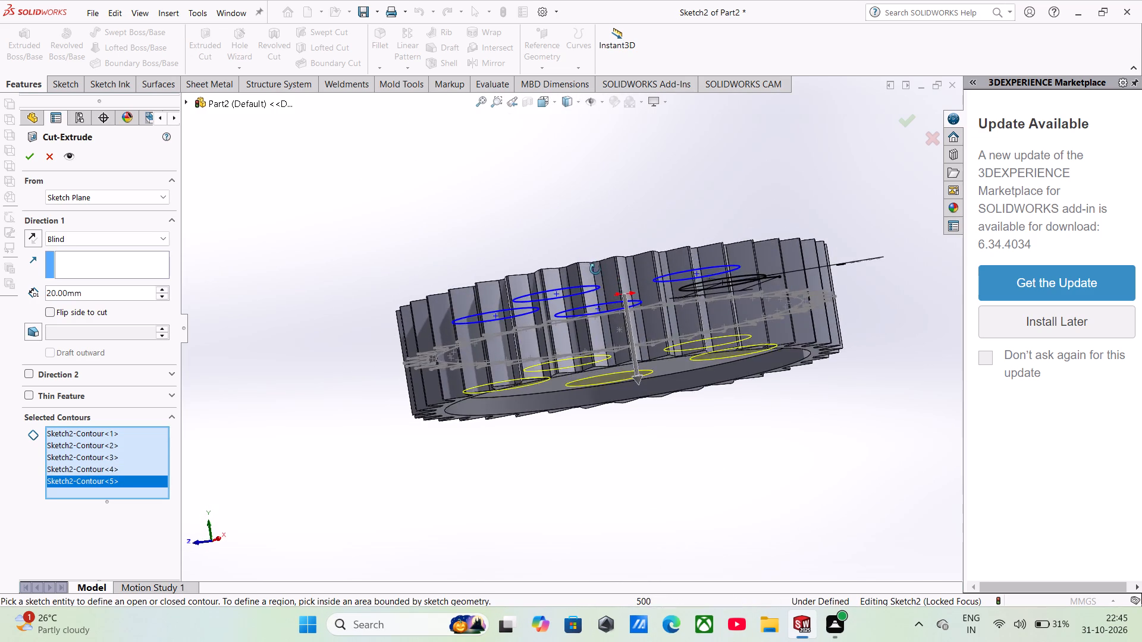
middle_click_drag(595, 269, 597, 259)
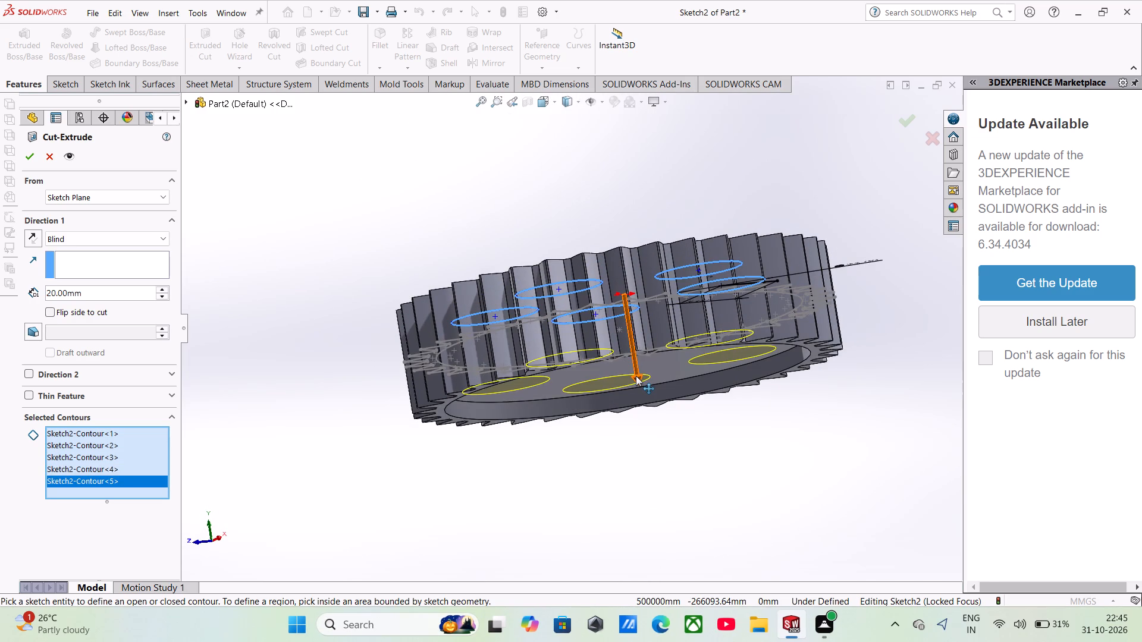
left_click(38, 160)
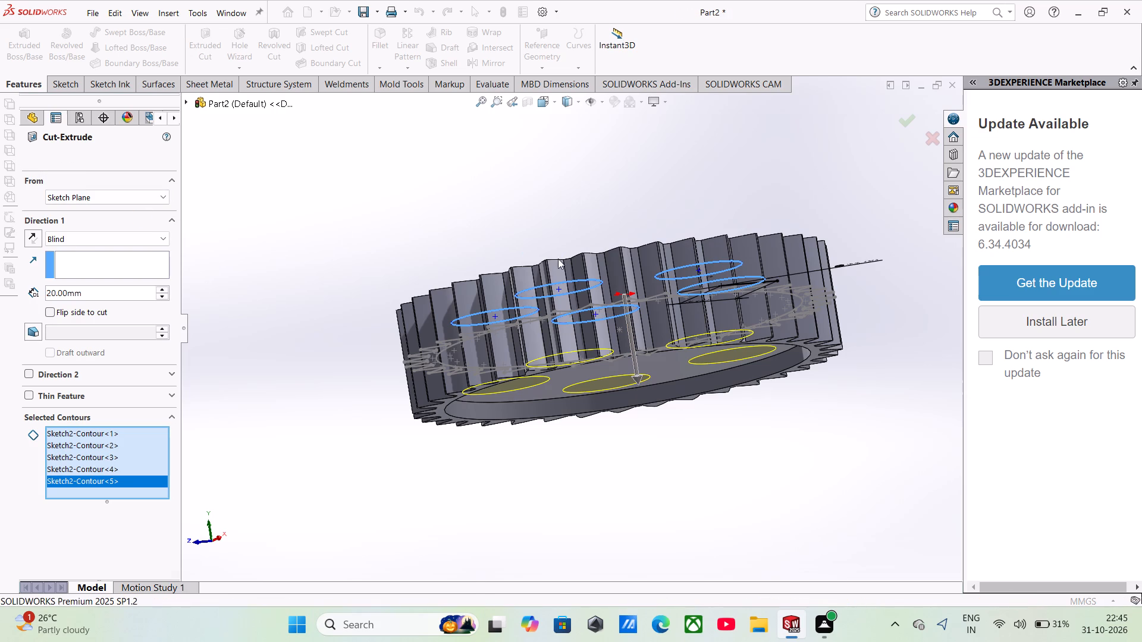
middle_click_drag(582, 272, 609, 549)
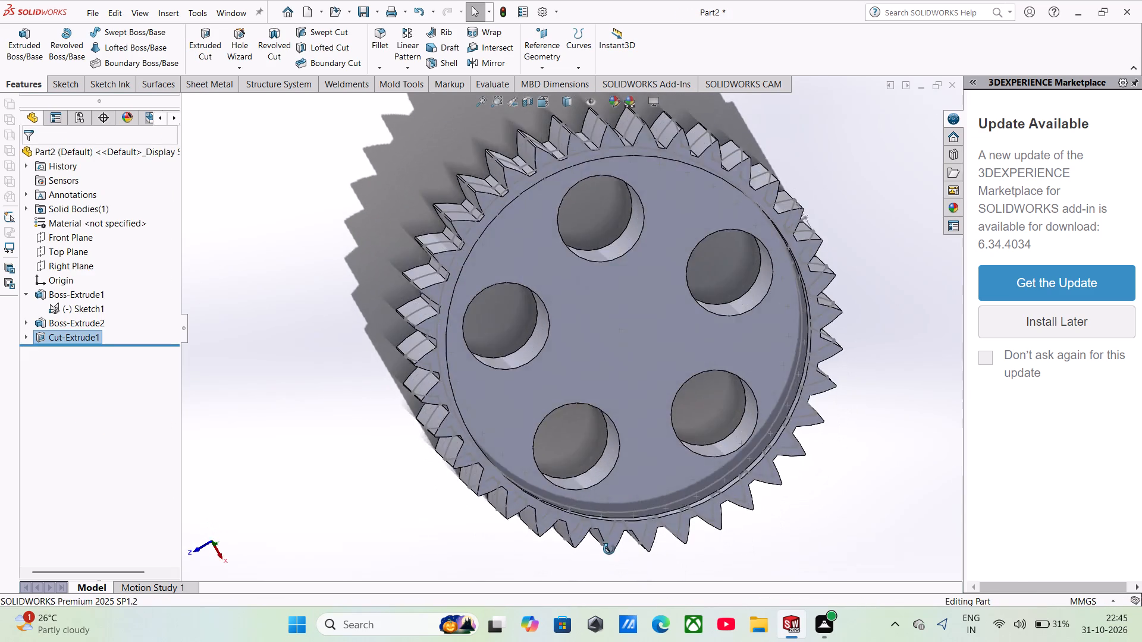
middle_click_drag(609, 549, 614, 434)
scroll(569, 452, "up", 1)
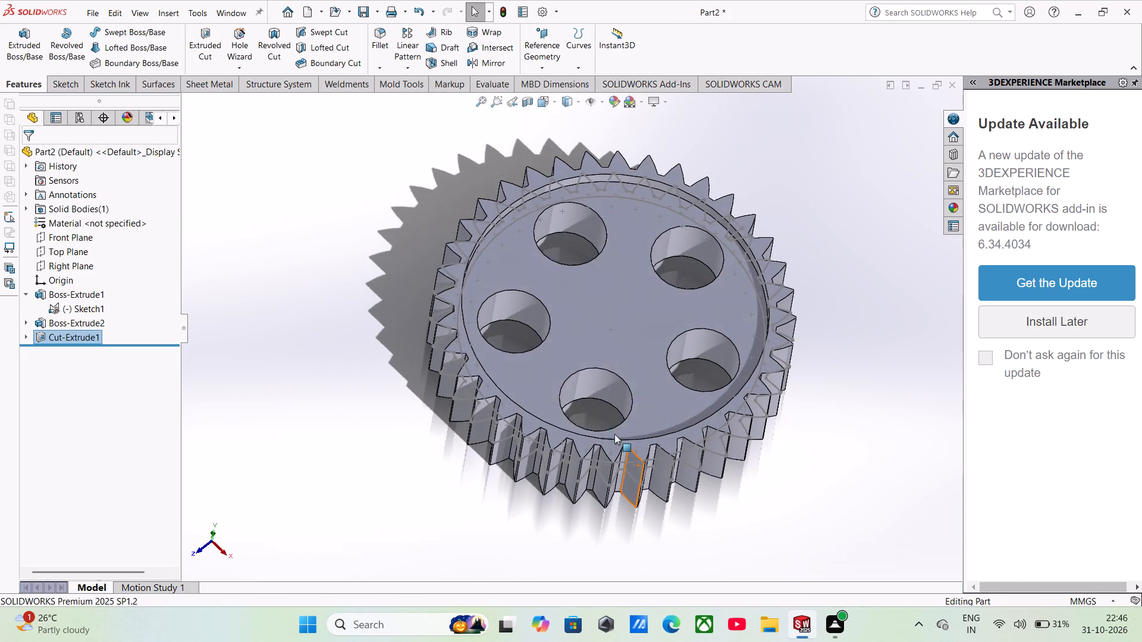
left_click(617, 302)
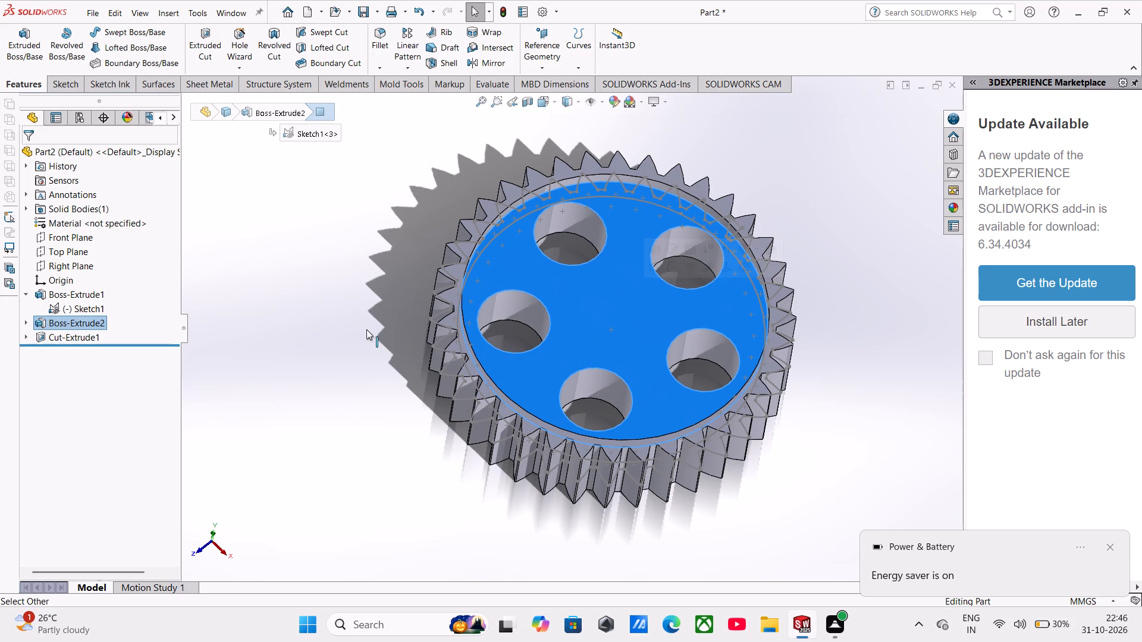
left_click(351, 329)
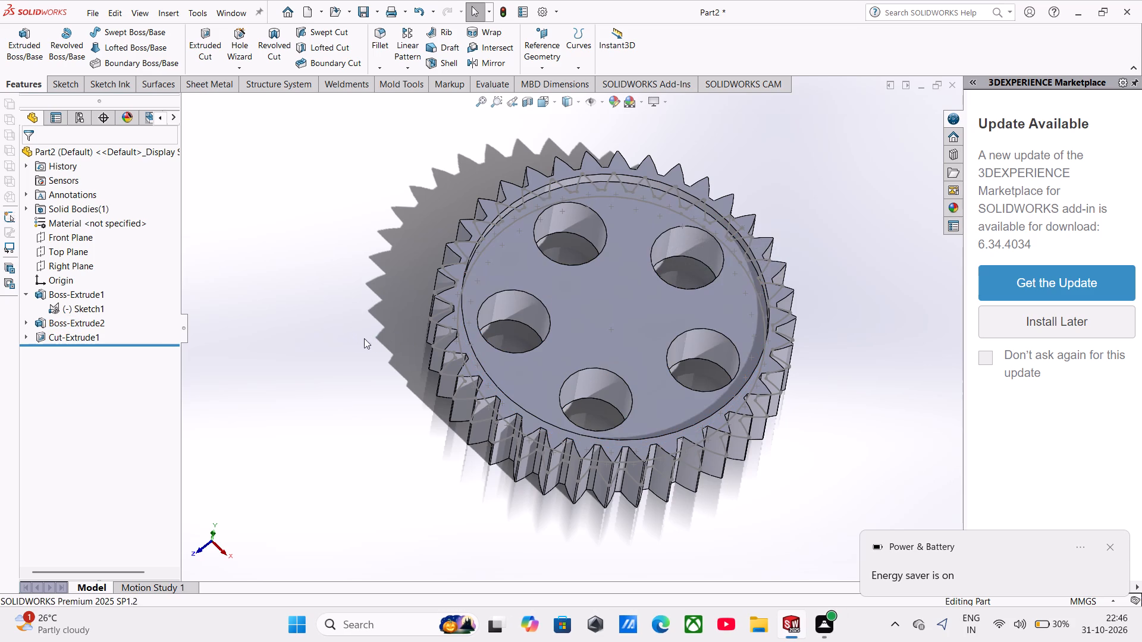
Show the reference planes and start a new sketch on the Top Plane.
left_click(604, 99)
left_click(601, 118)
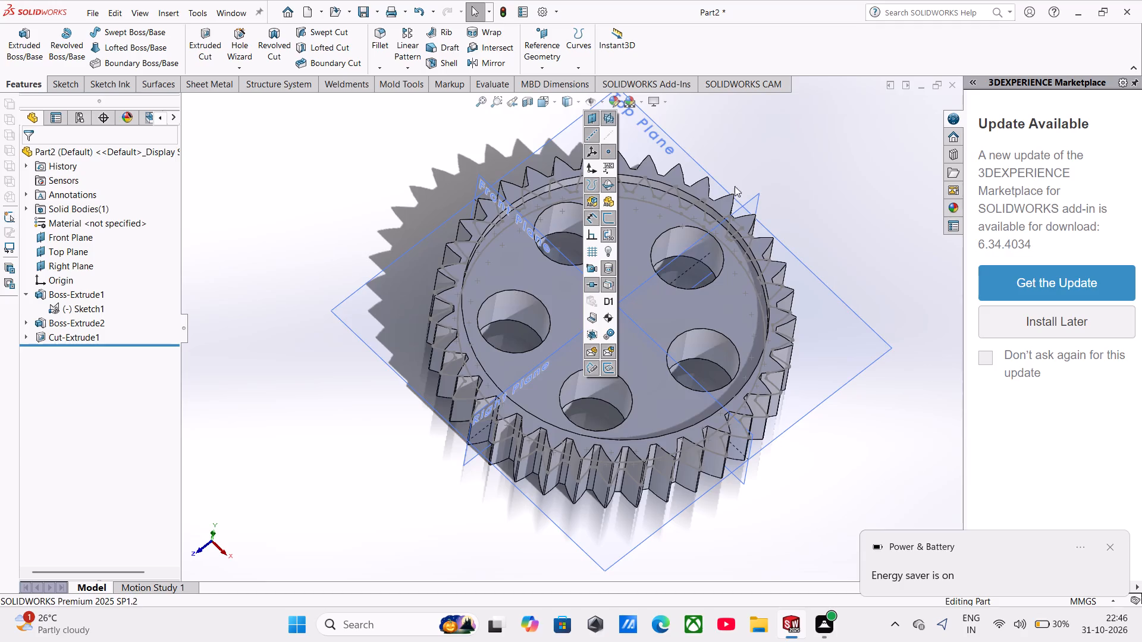
middle_click_drag(912, 284, 793, 118)
scroll(889, 245, "up", 1)
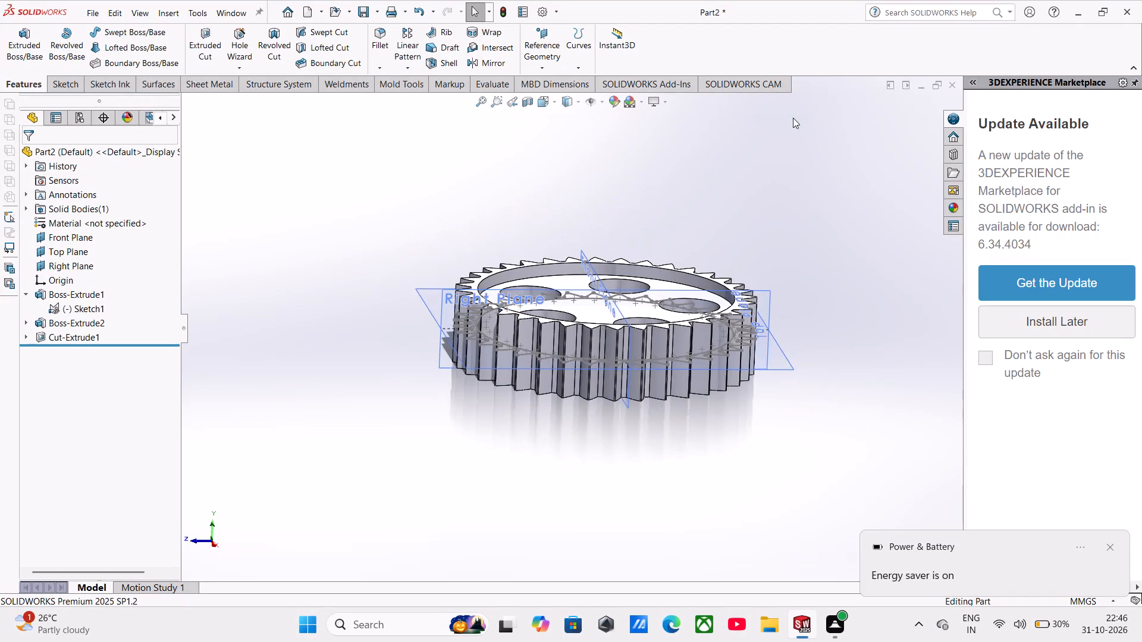
left_click(804, 286)
left_click(799, 342)
left_click(789, 367)
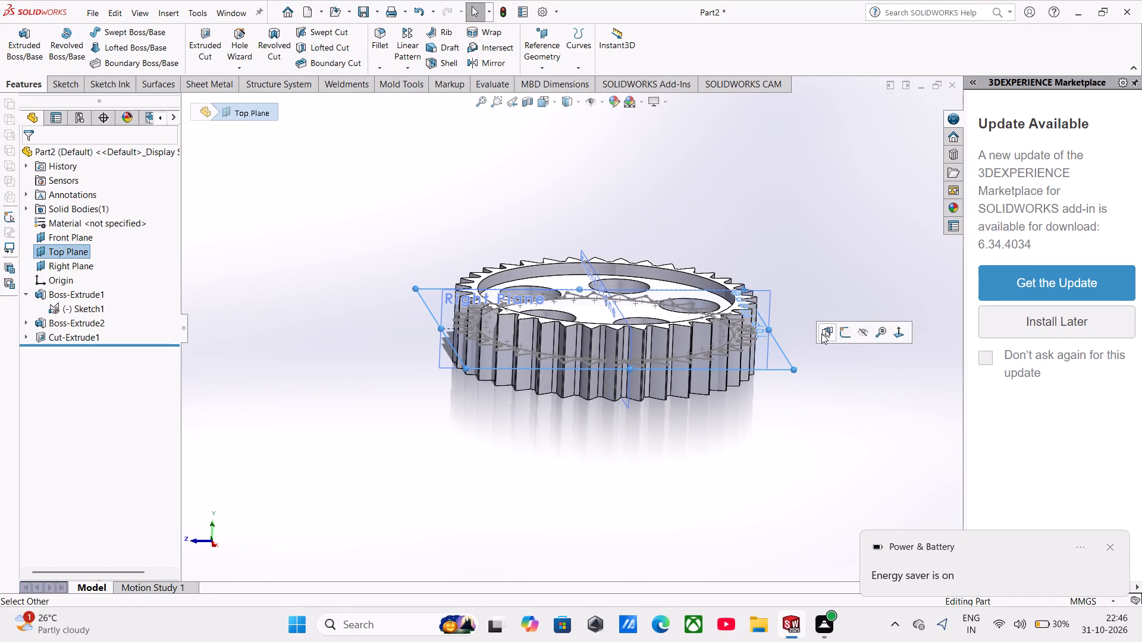
left_click(844, 329)
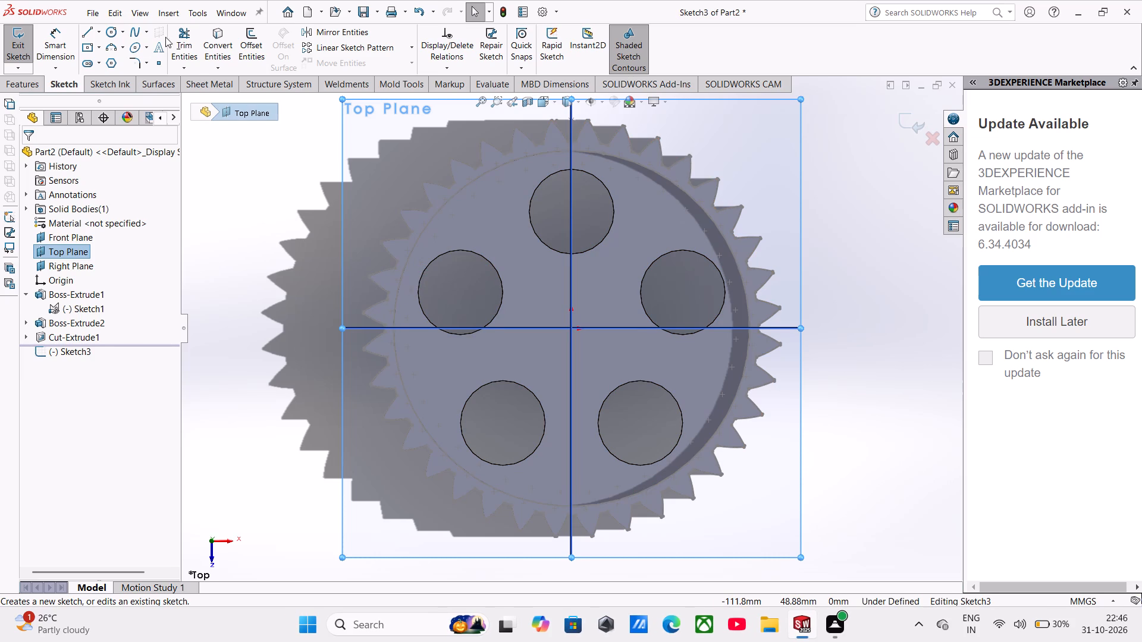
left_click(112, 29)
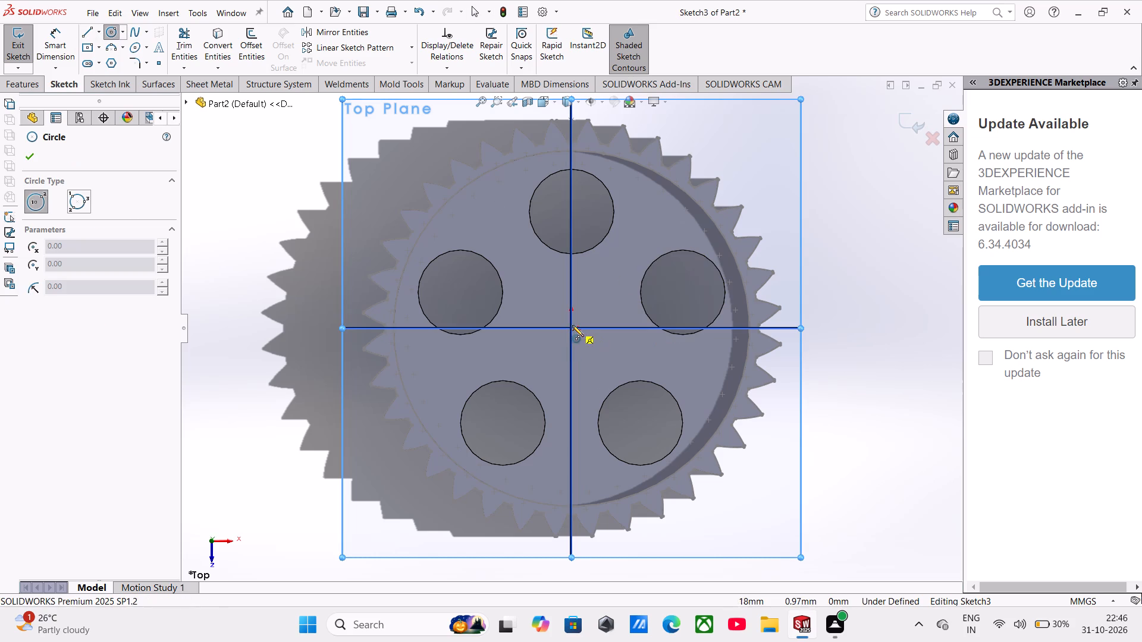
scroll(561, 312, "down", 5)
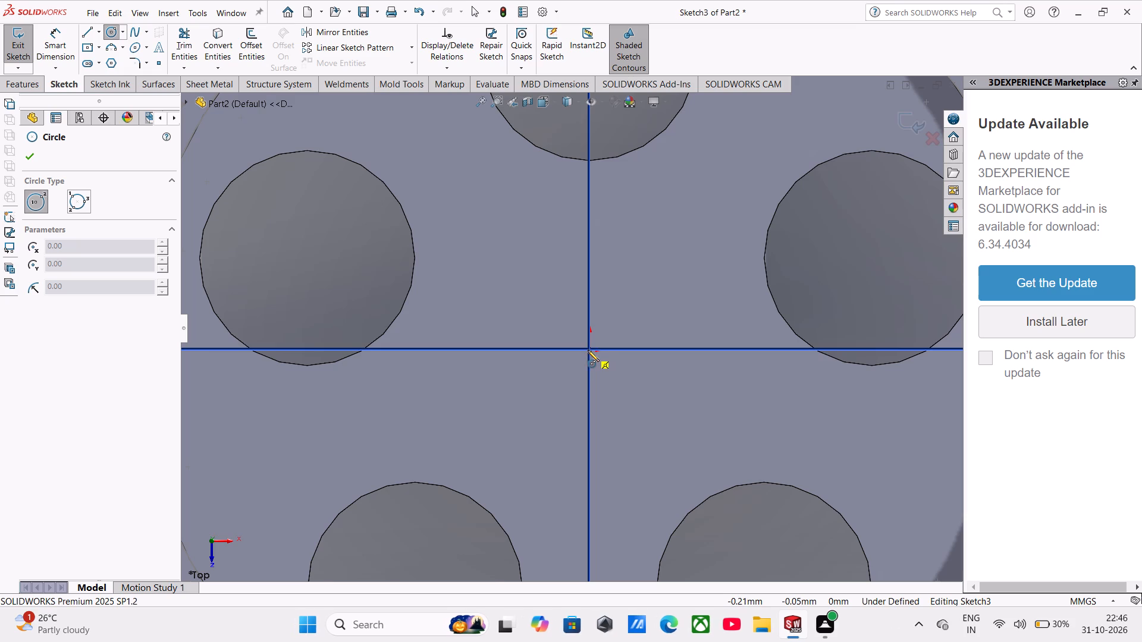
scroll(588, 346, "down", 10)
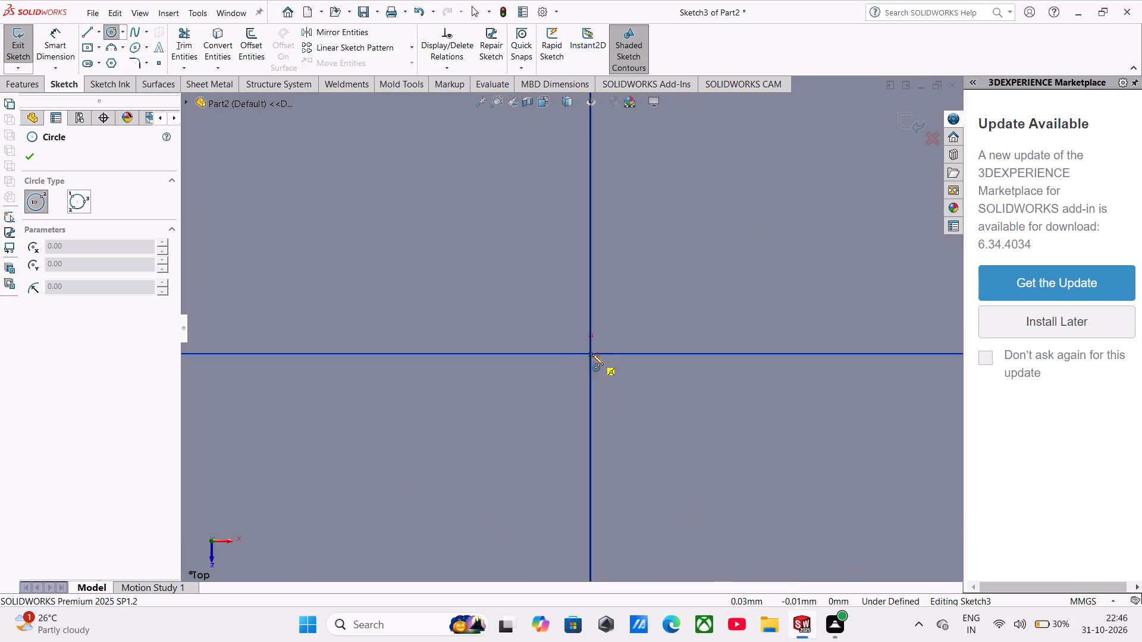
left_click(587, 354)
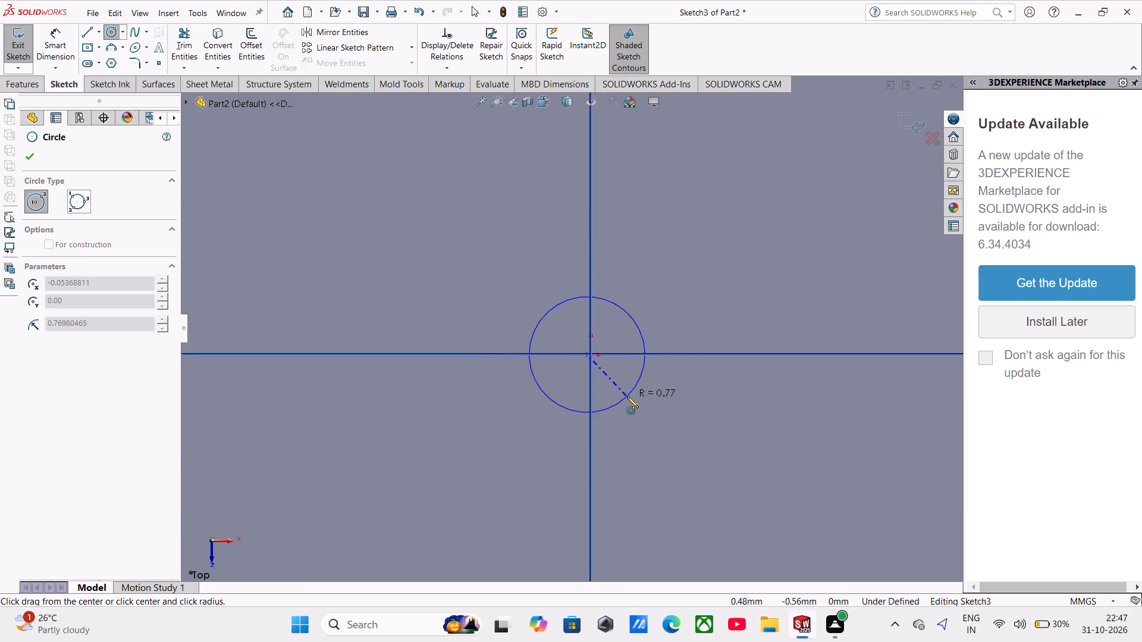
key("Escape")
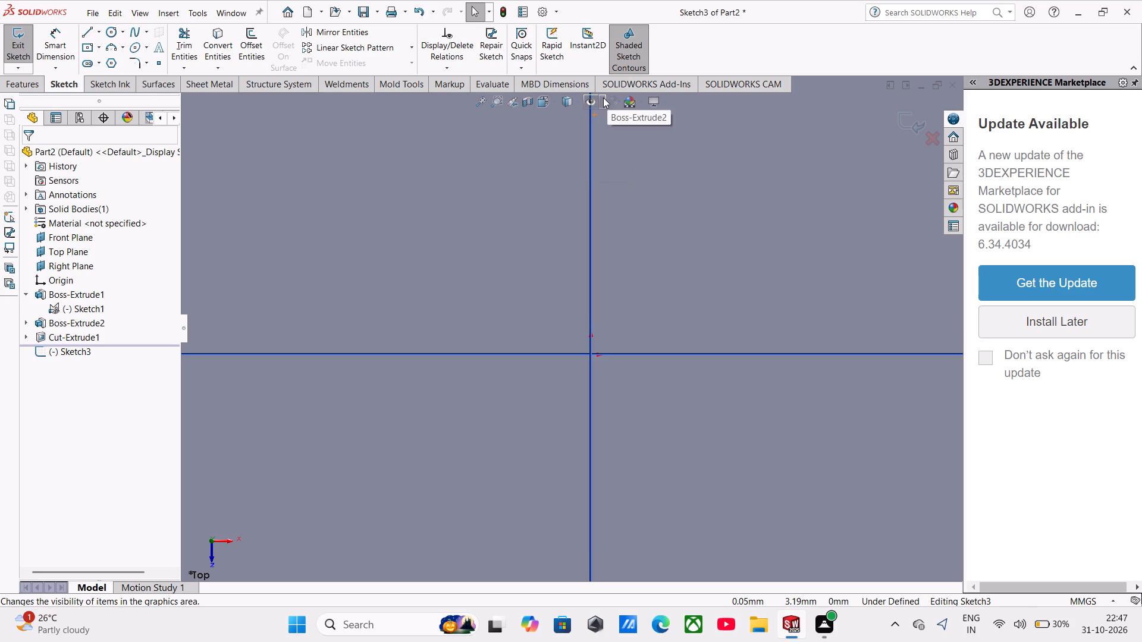
Hide the reference planes so the sketch origin is clear to select.
left_click(591, 97)
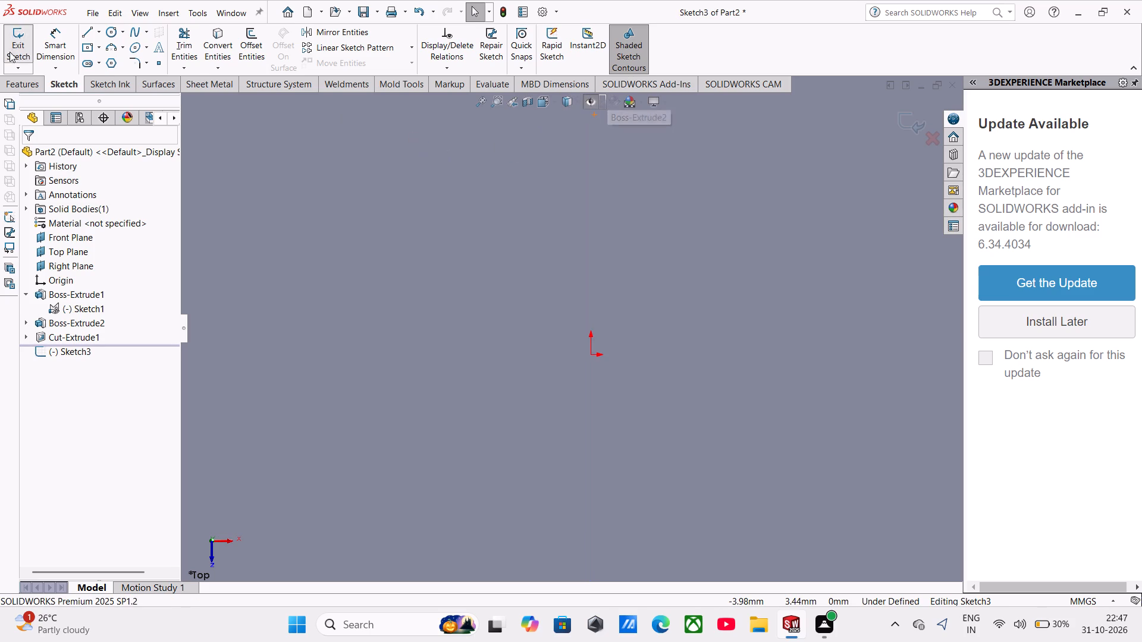
Sketch a circle centred on the origin and dimension its diameter to 25 mm.
left_click(110, 26)
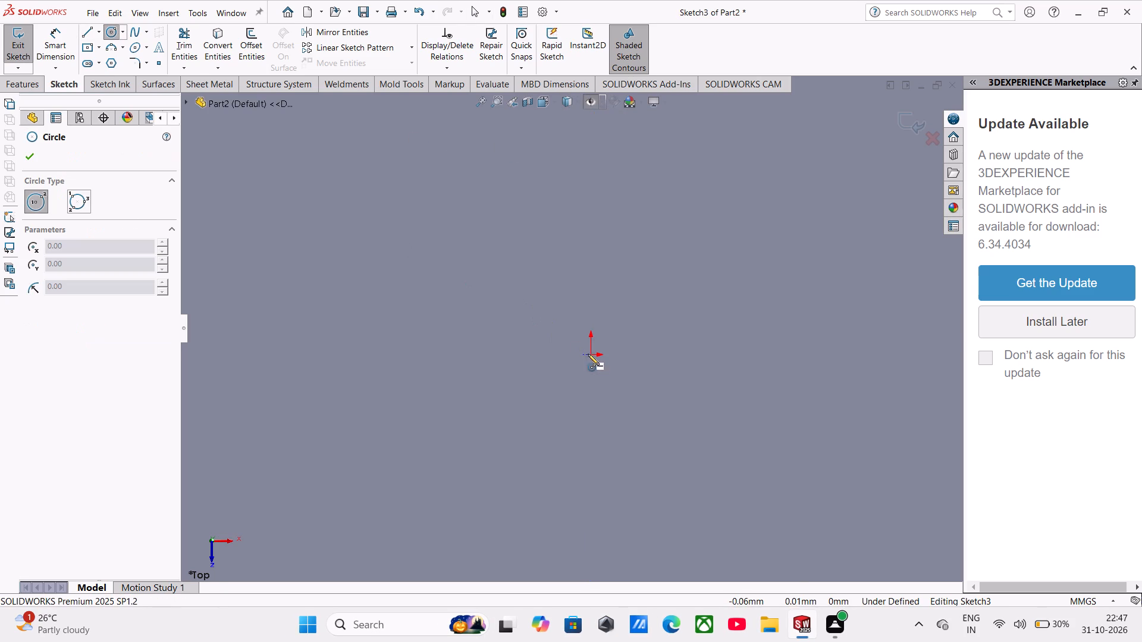
left_click(591, 357)
scroll(582, 446, "up", 9)
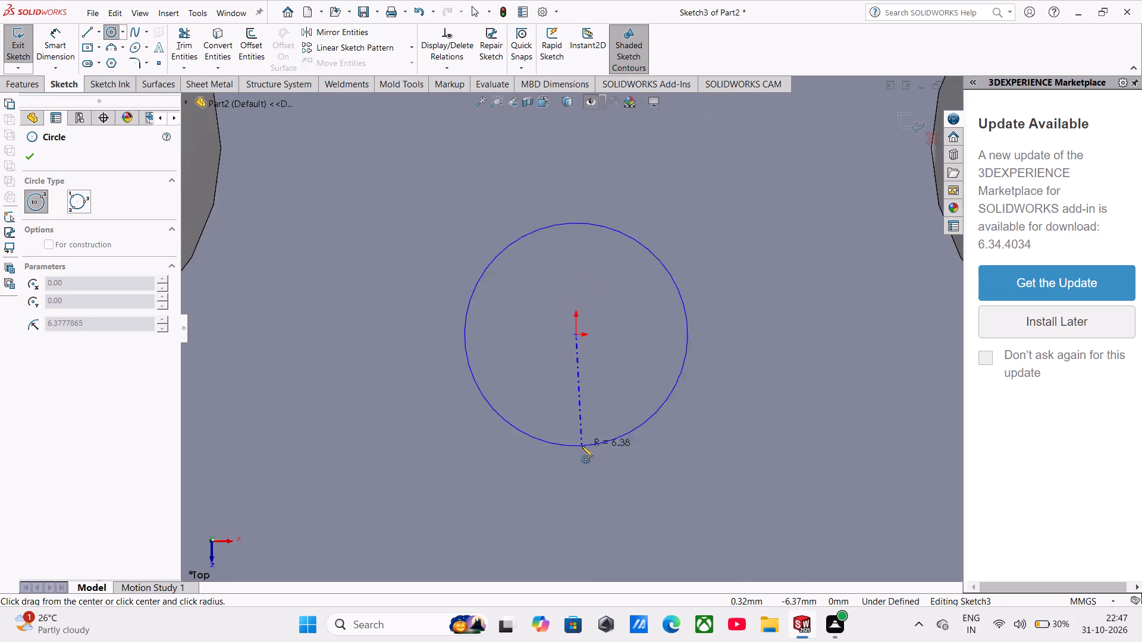
scroll(582, 446, "up", 2)
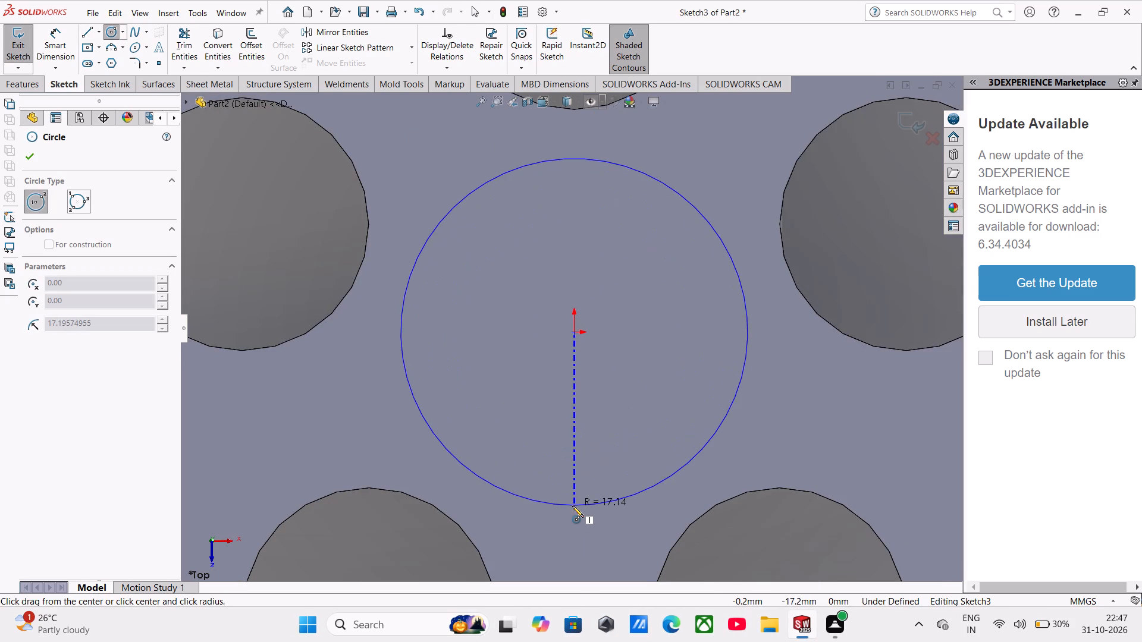
left_click(572, 506)
left_click(57, 40)
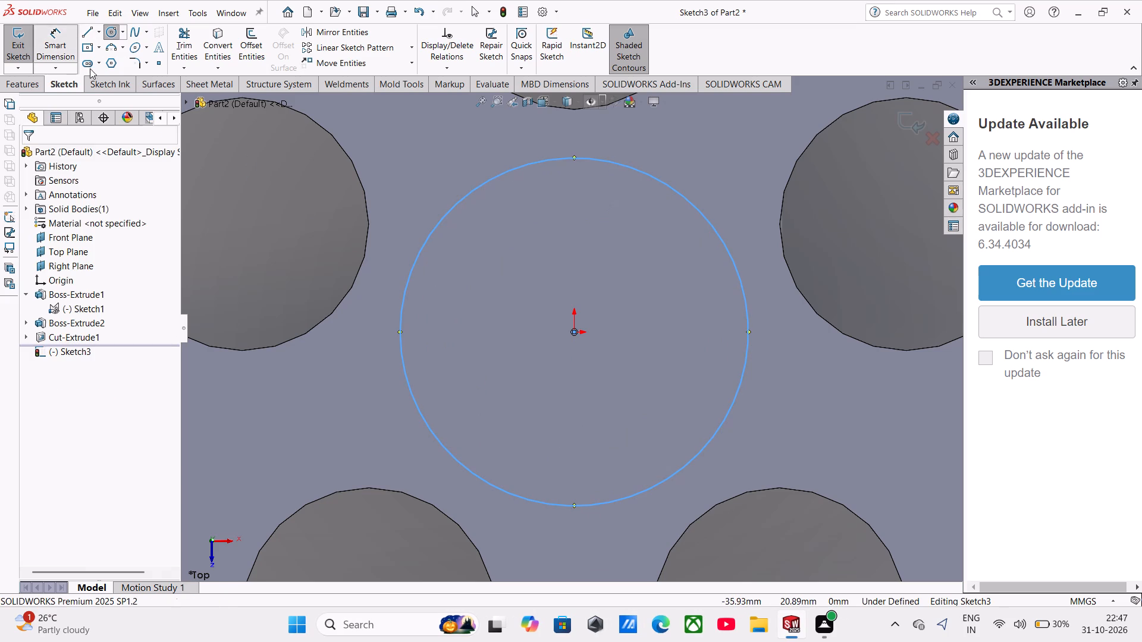
left_click(749, 327)
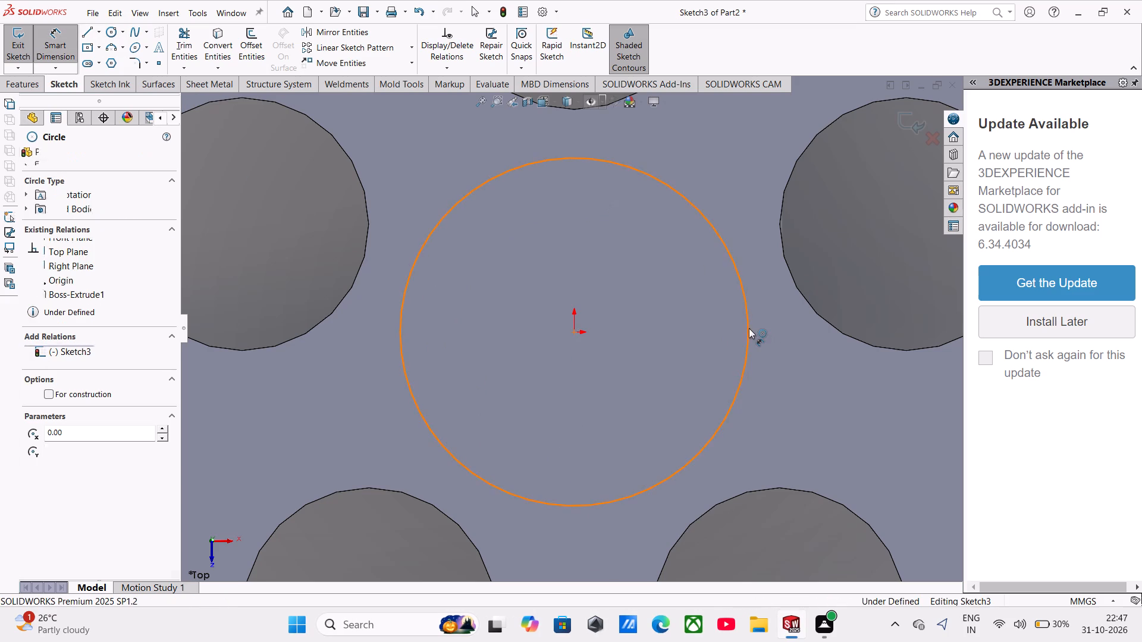
scroll(783, 360, "up", 6)
left_click(817, 376)
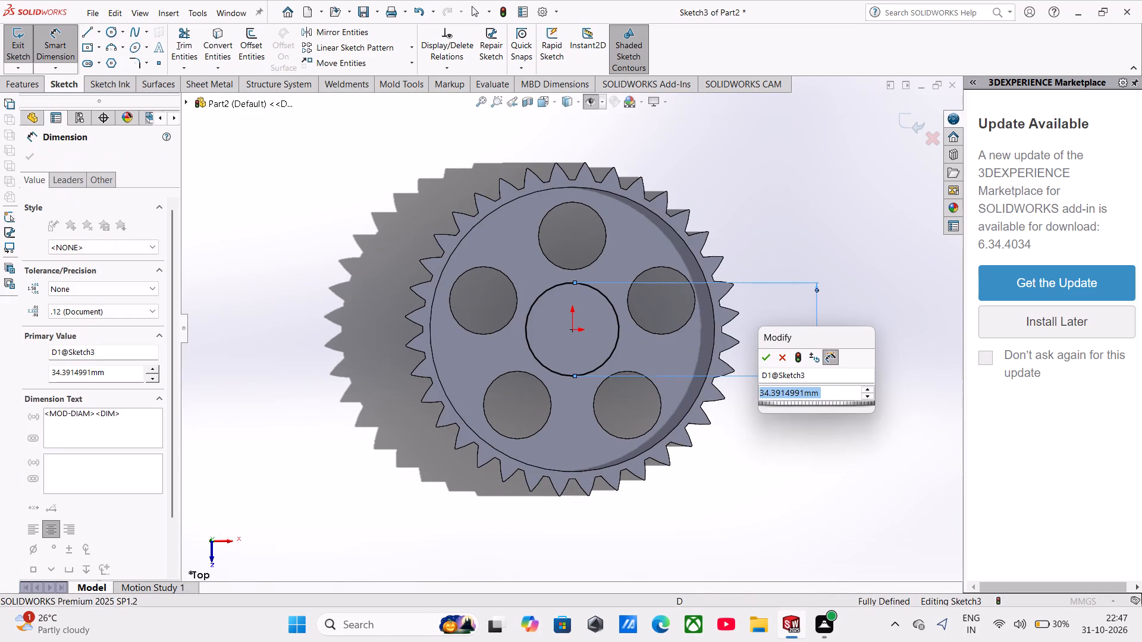
type("25")
key("Return")
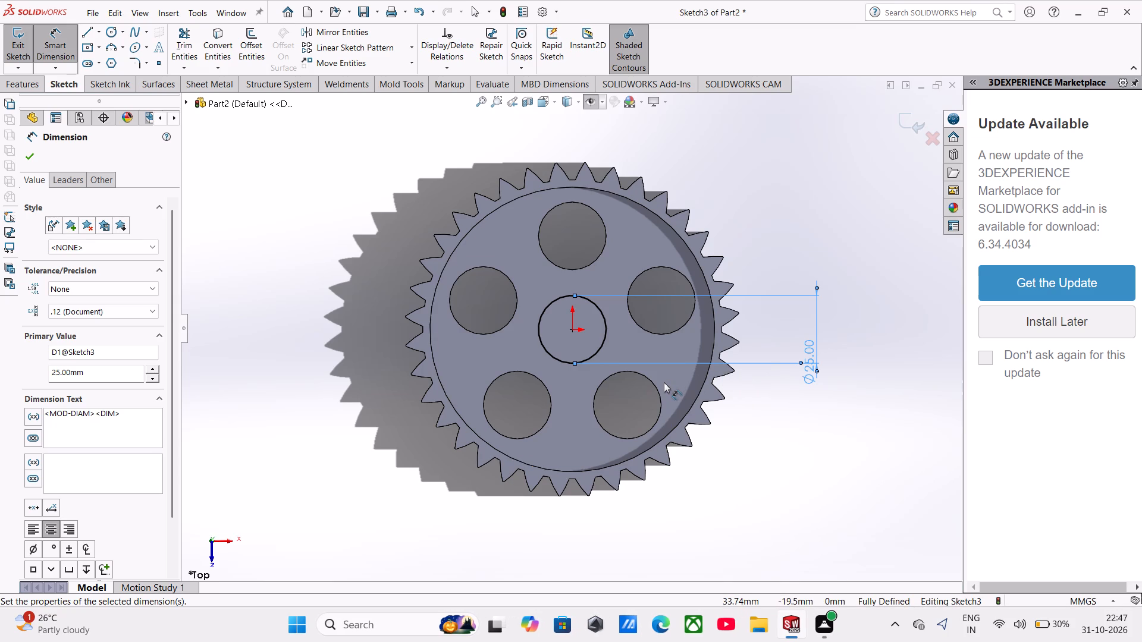
Sketch a second circle centred on the origin and dimension its diameter to 15.70 mm.
scroll(664, 382, "down", 3)
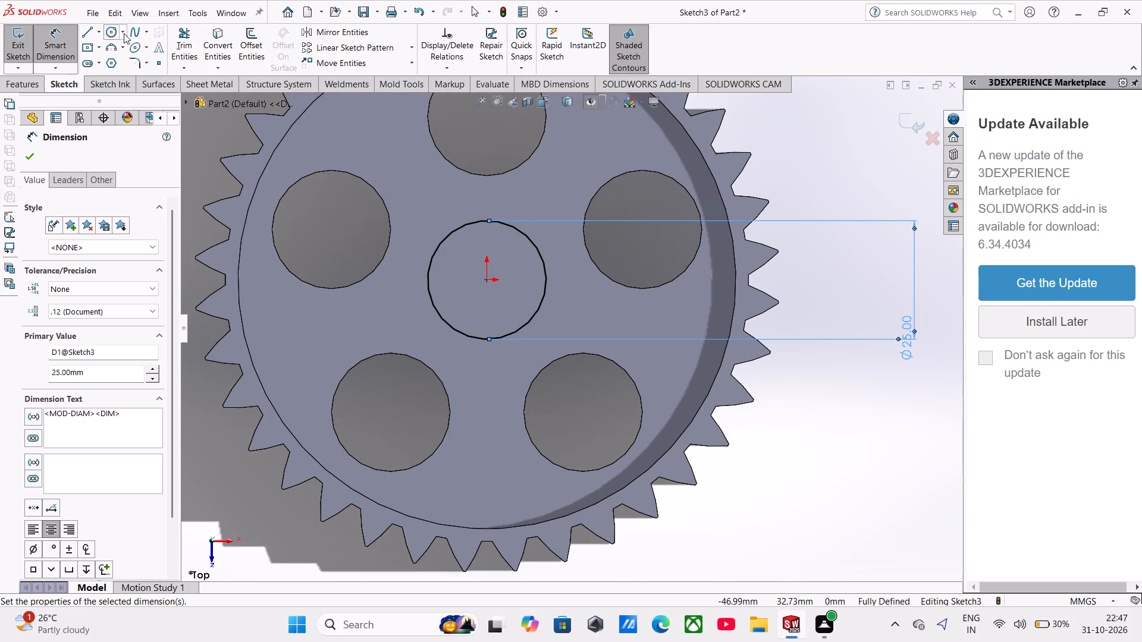
left_click(114, 31)
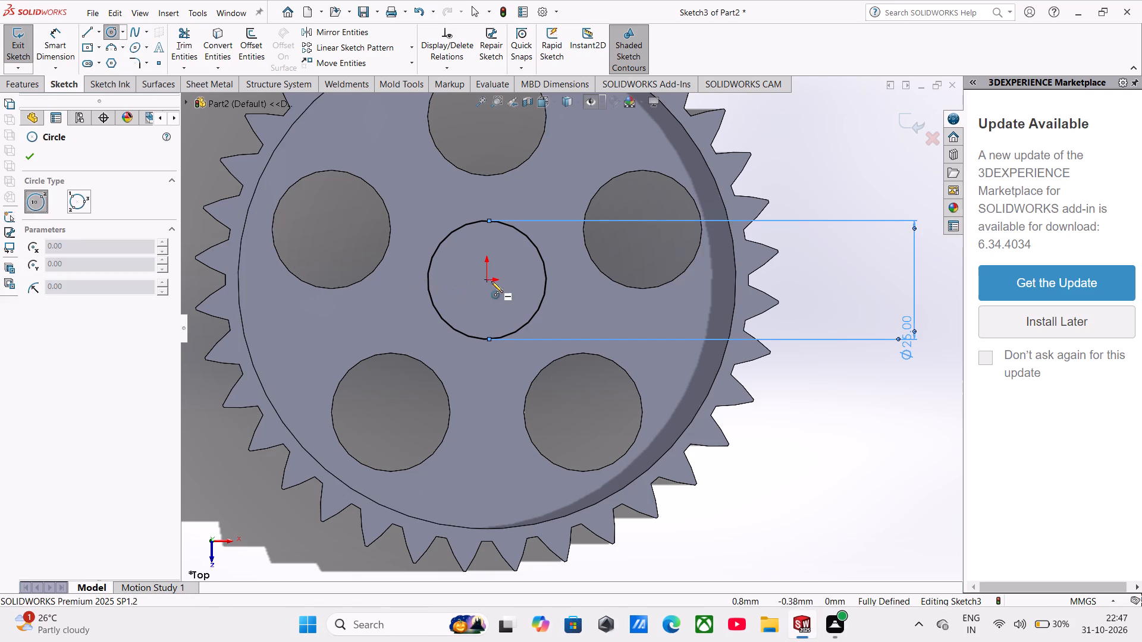
left_click(485, 280)
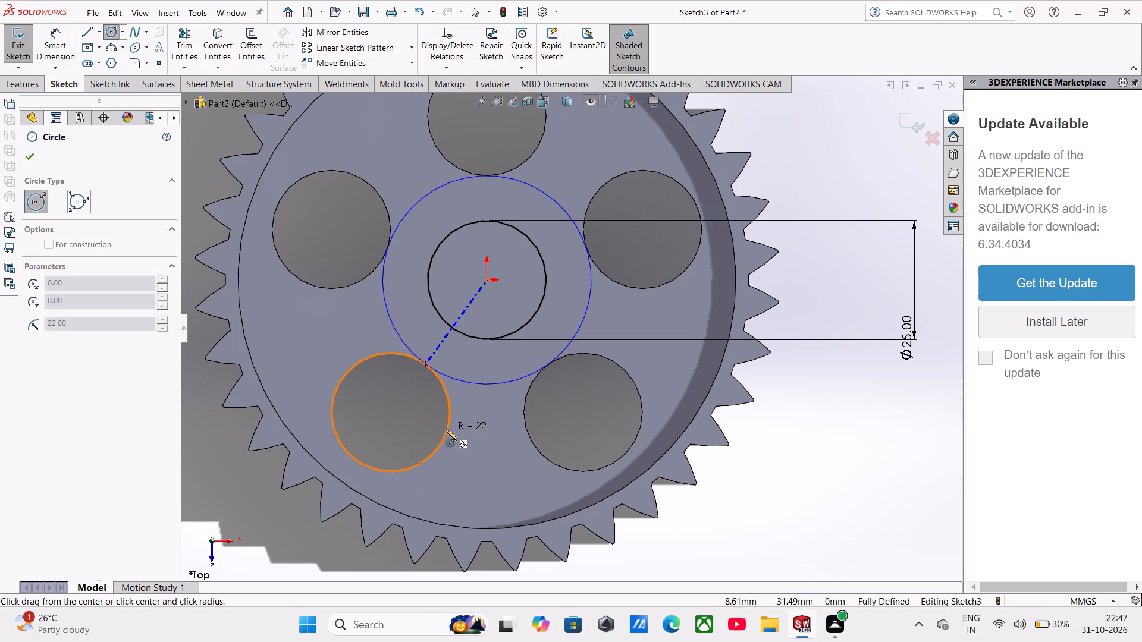
left_click(486, 460)
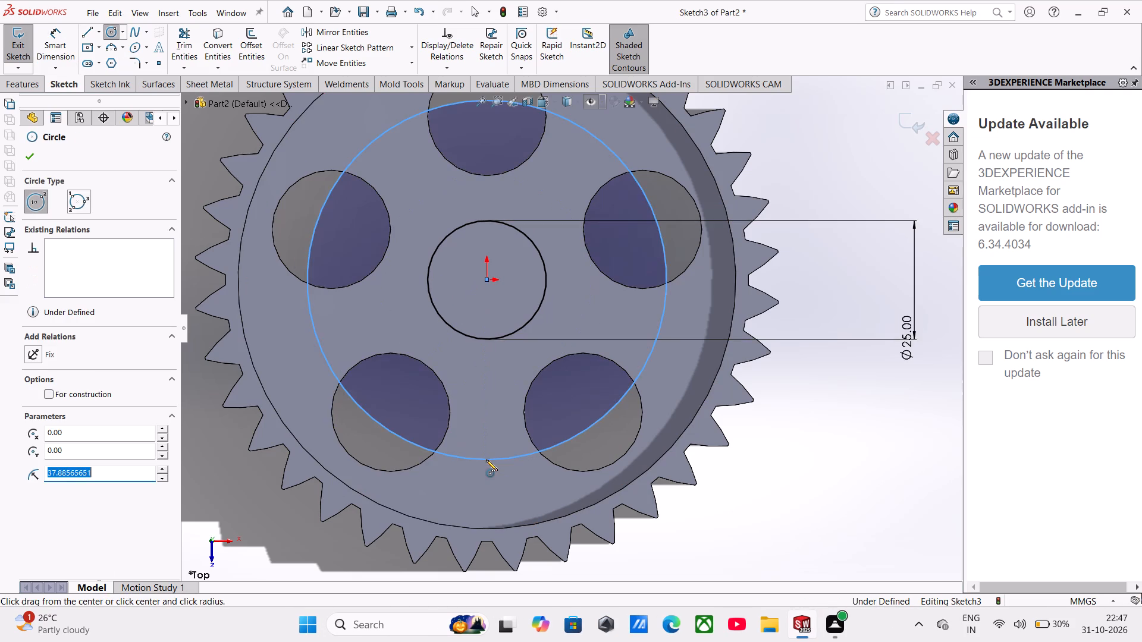
left_click(62, 40)
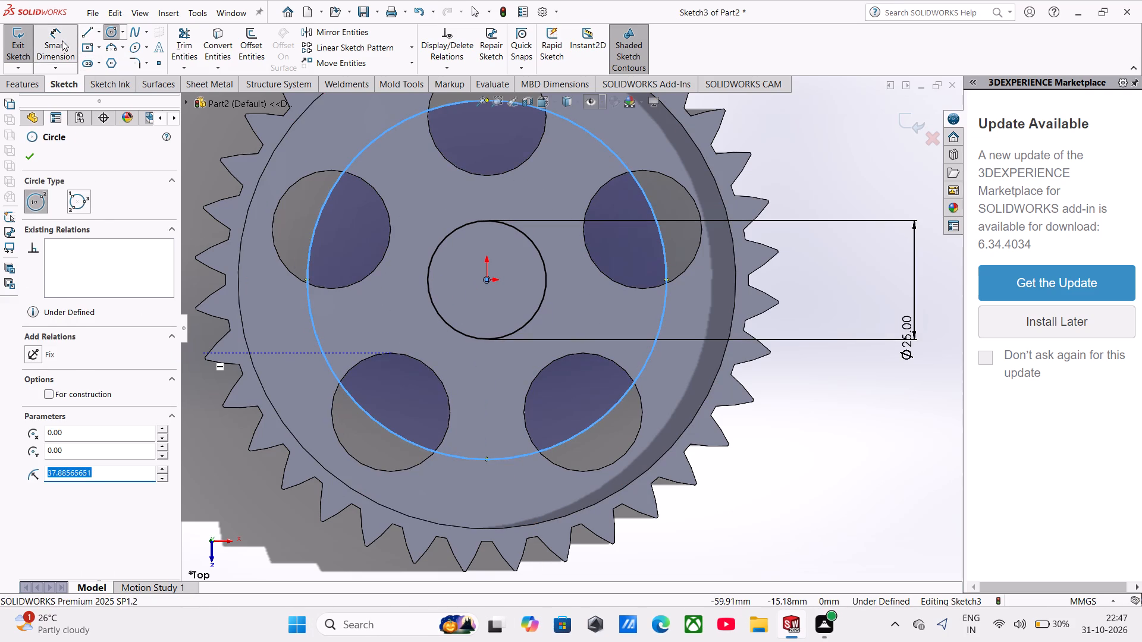
left_click(397, 127)
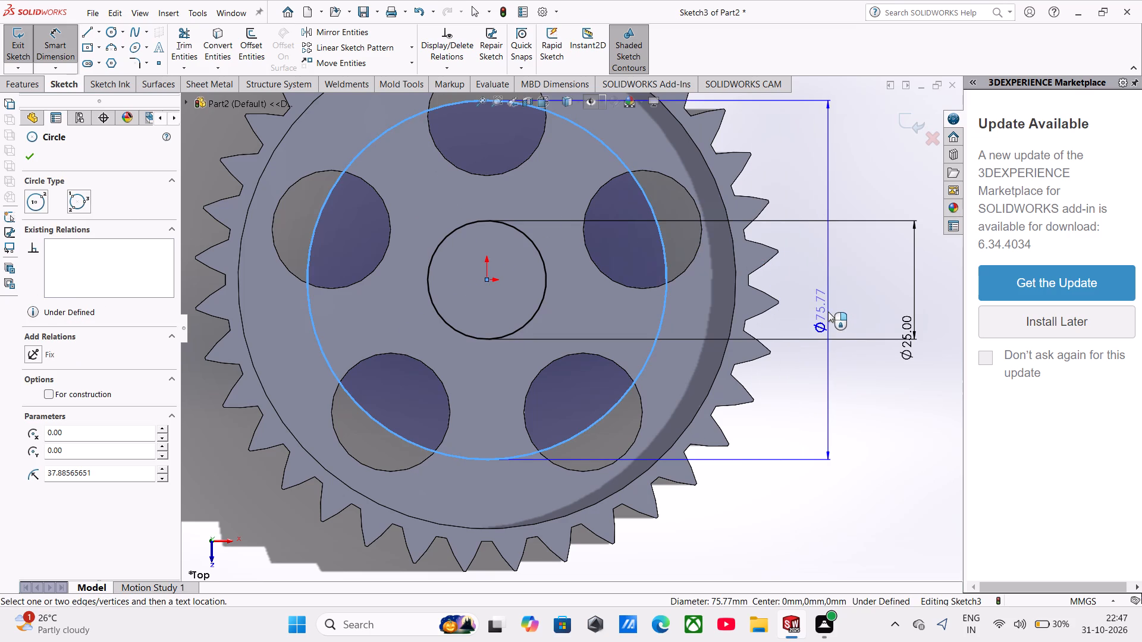
left_click(828, 311)
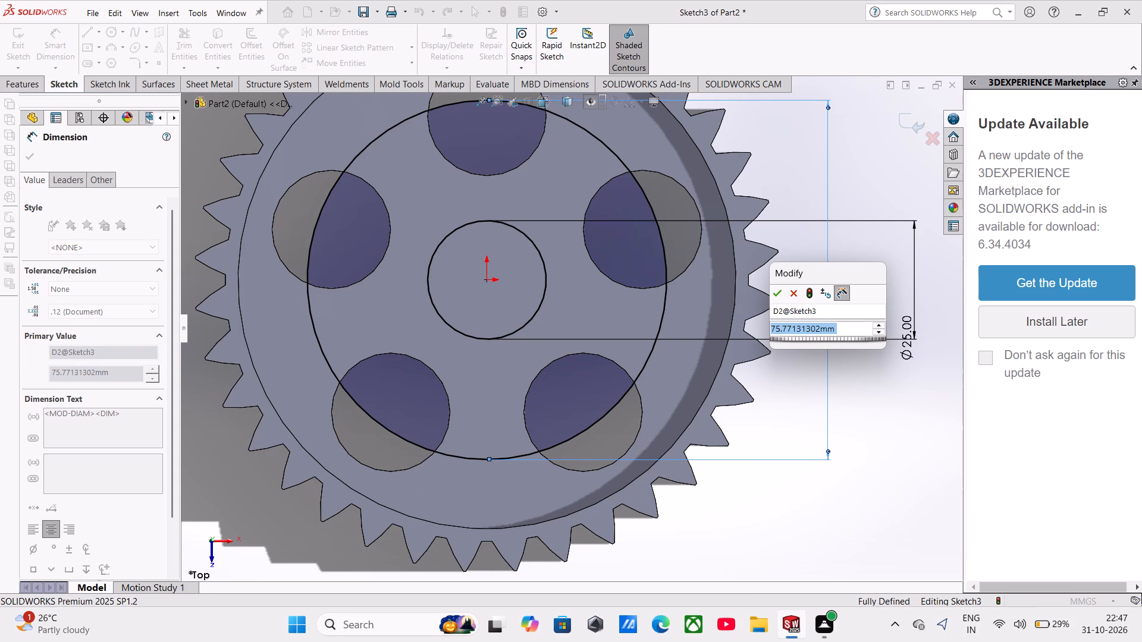
type("15")
type(".7.")
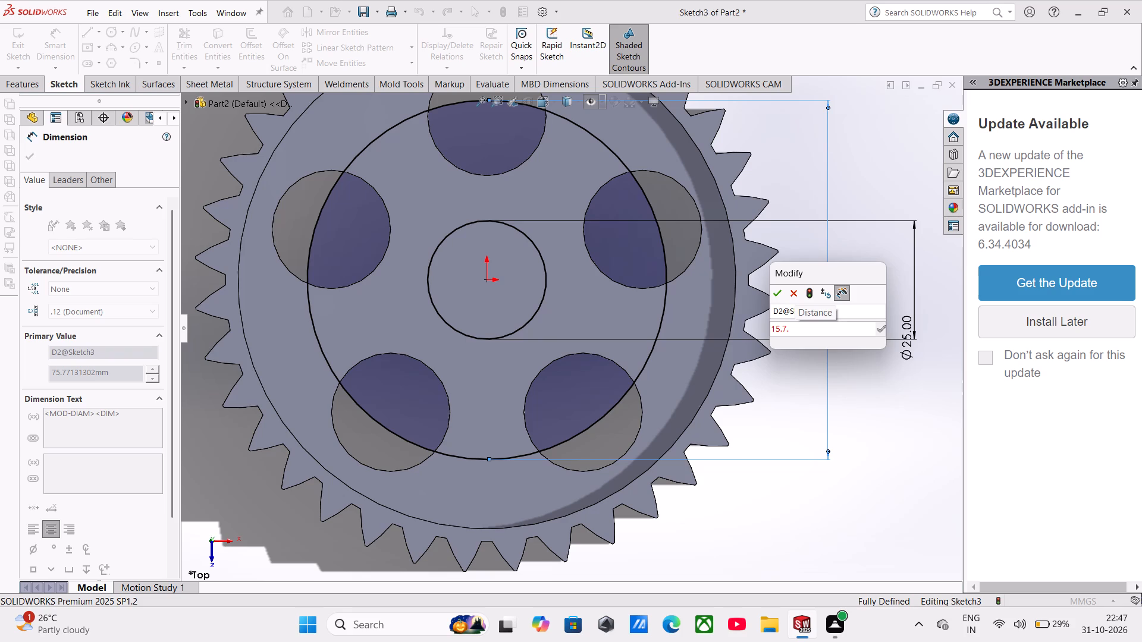
key("Left")
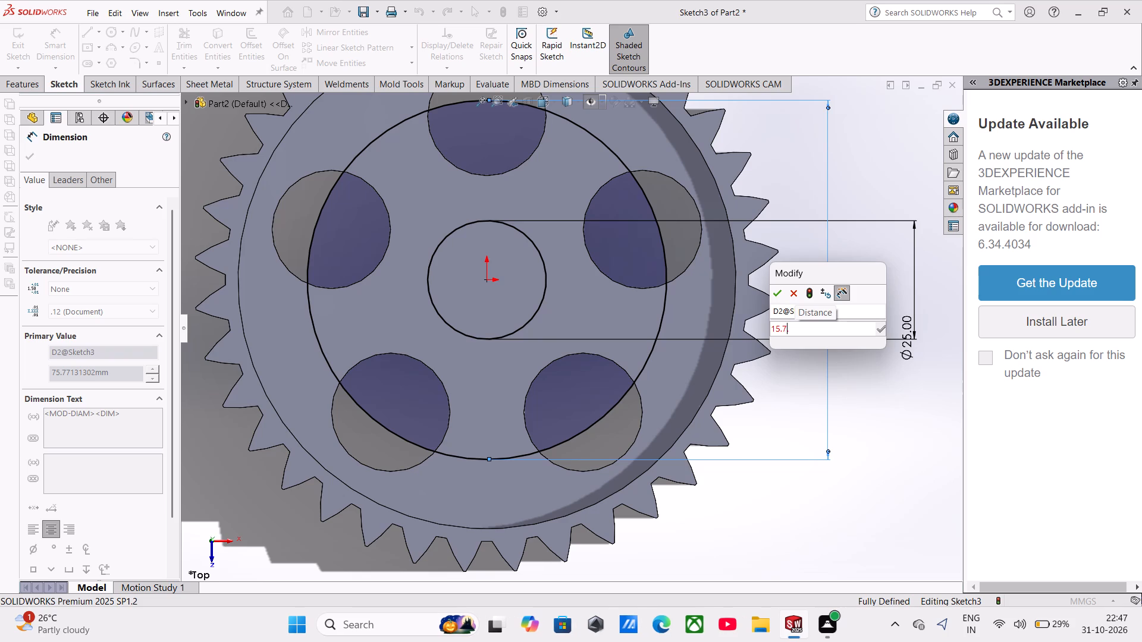
key("Delete")
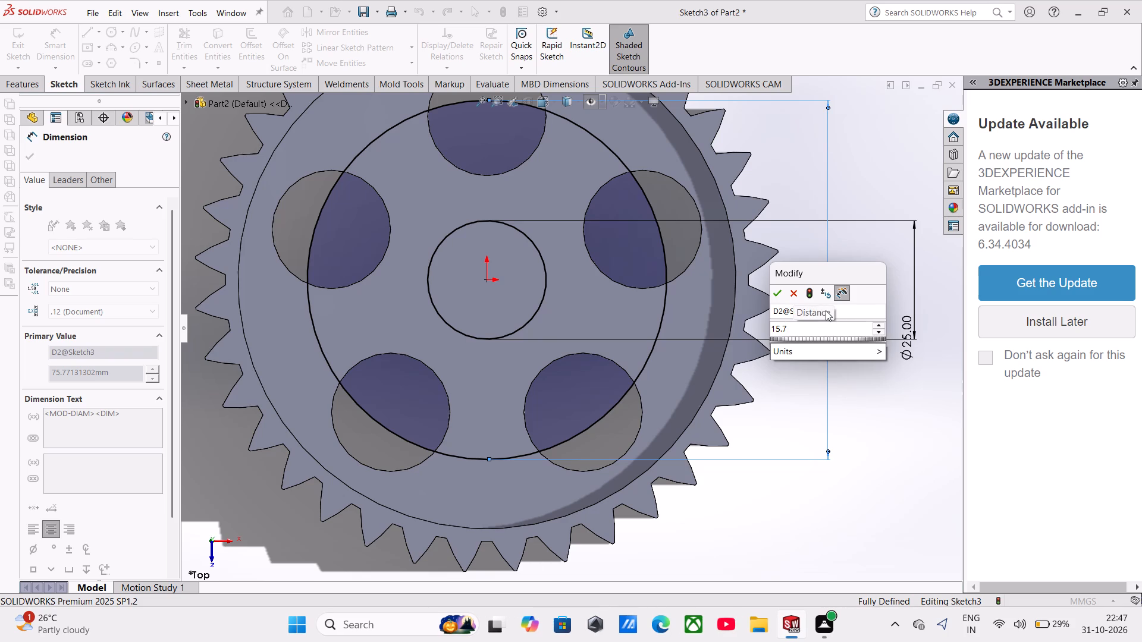
key("0")
key("Return")
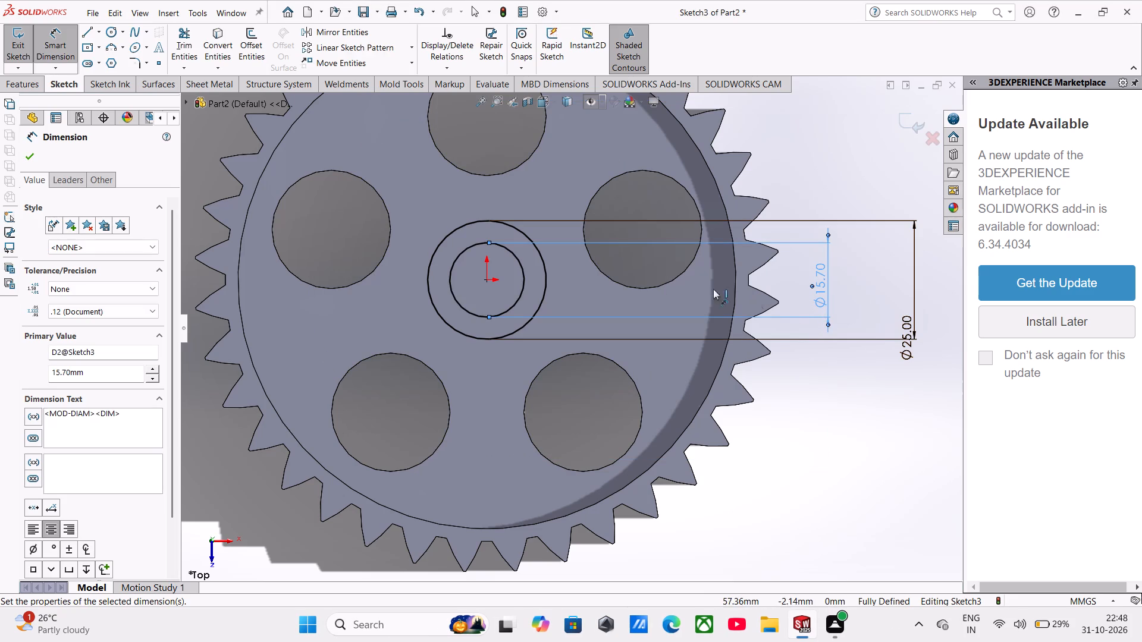
Set the second circle's diameter to the sum 15.70 + 15.70 mm, making it 31.40 mm.
double_click(826, 275)
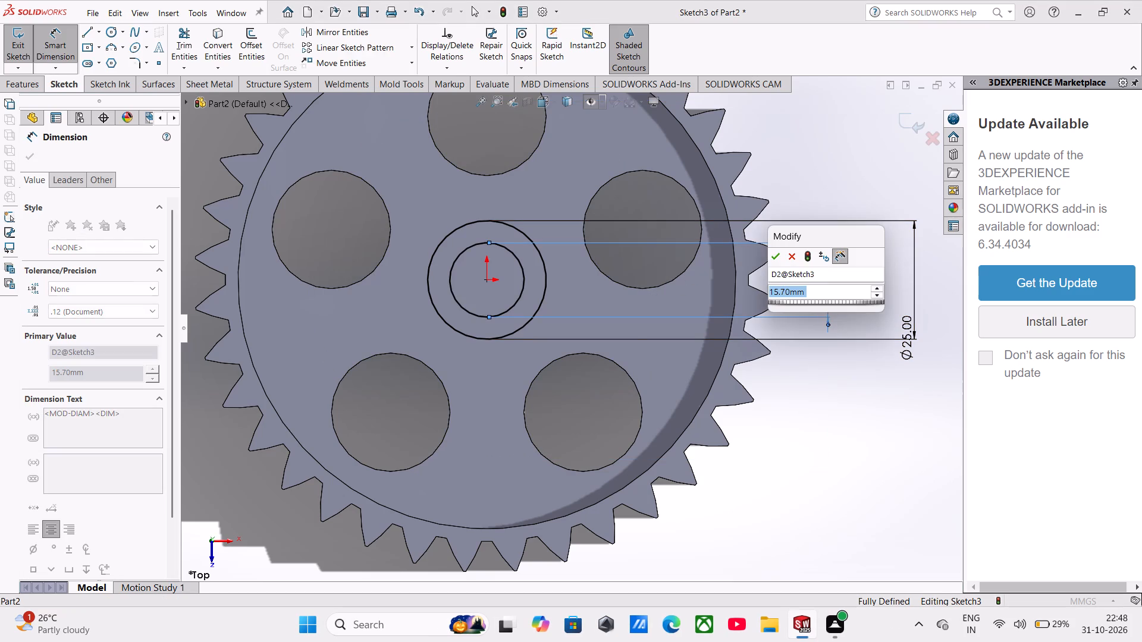
left_click(814, 292)
key("asterisk")
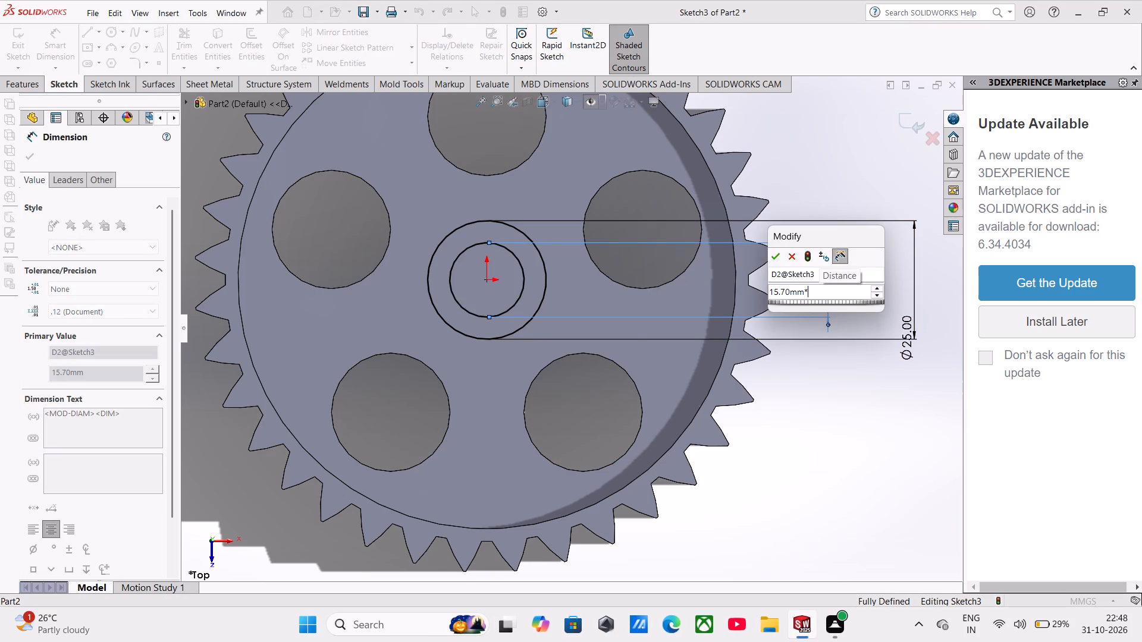
key("Left")
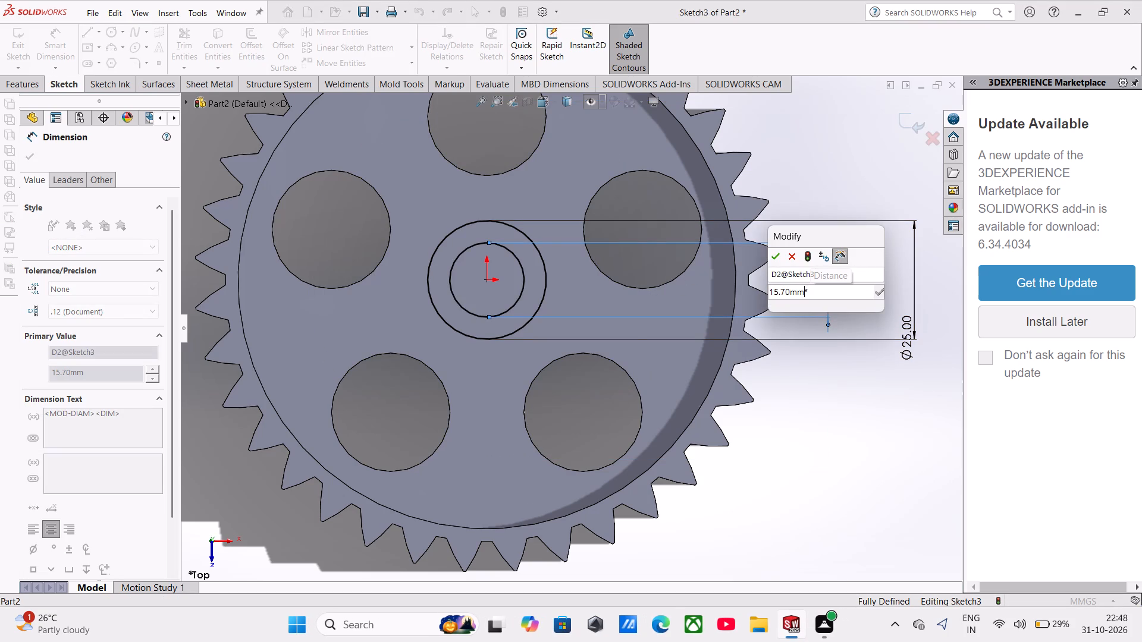
key("Delete")
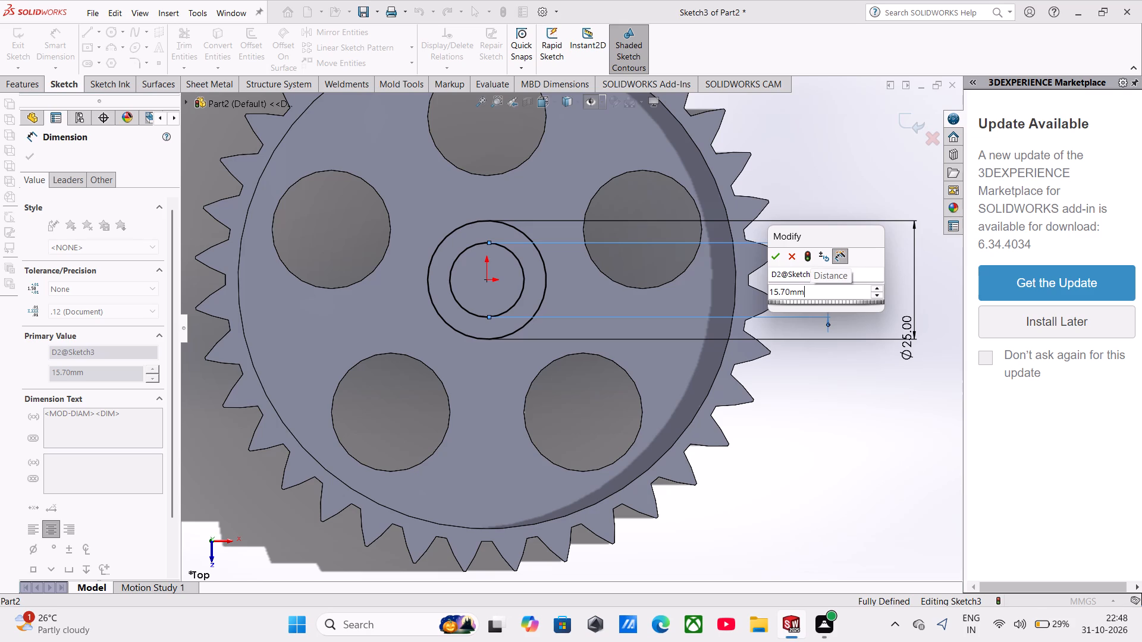
key("plus")
type("15.7")
key("0")
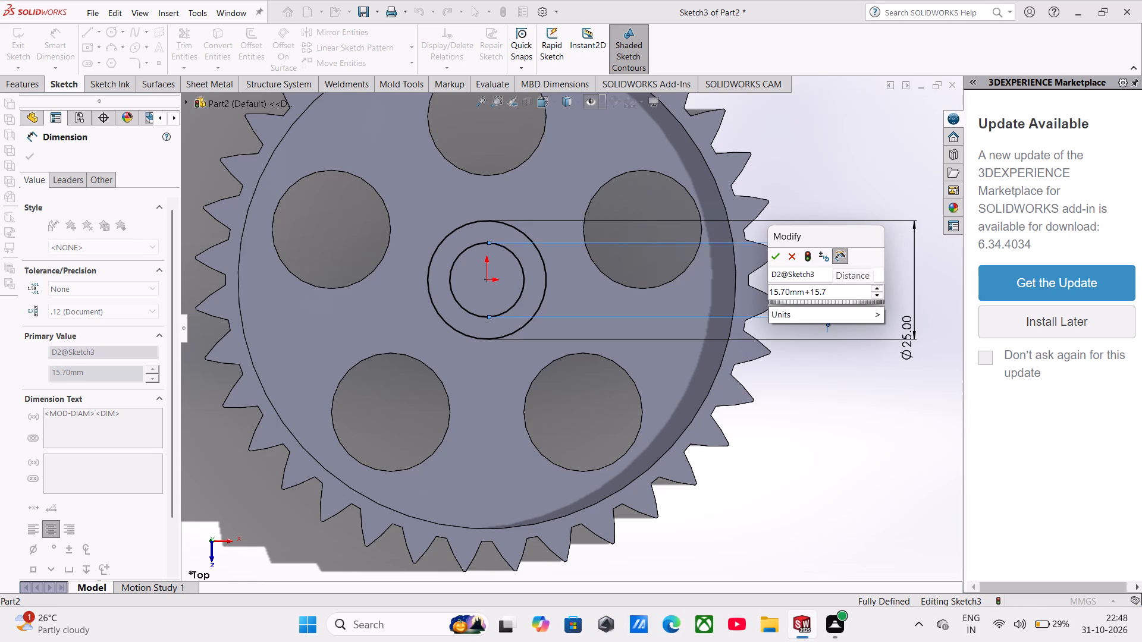
key("Return")
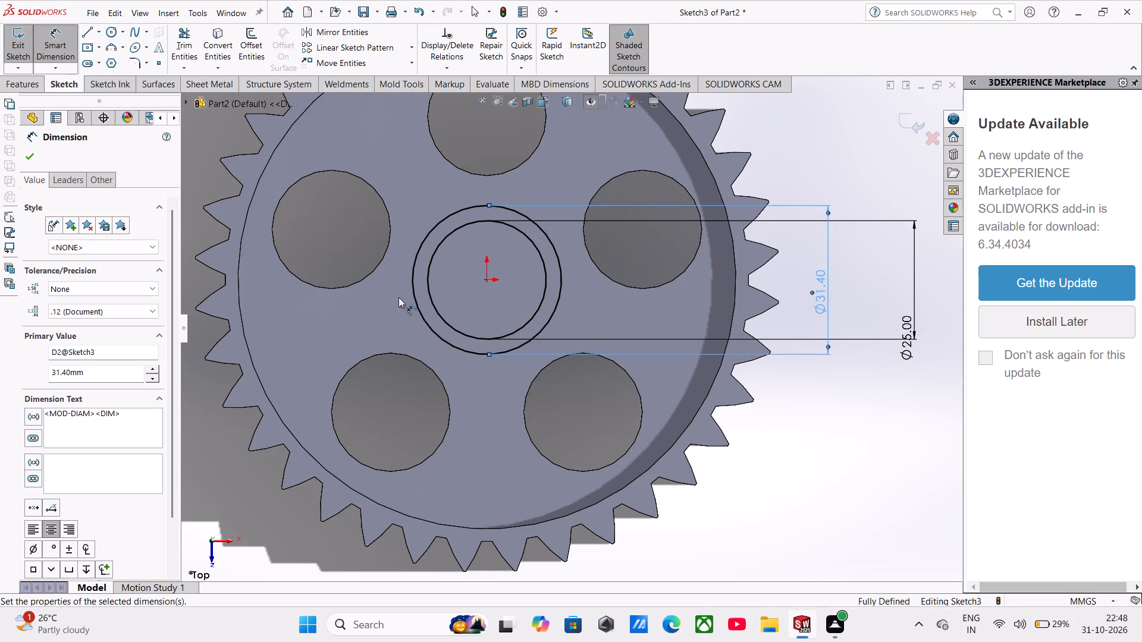
Draw a vertical line from the top point of the 25 mm circle to the top of the 31.40 mm circle.
scroll(423, 285, "down", 3)
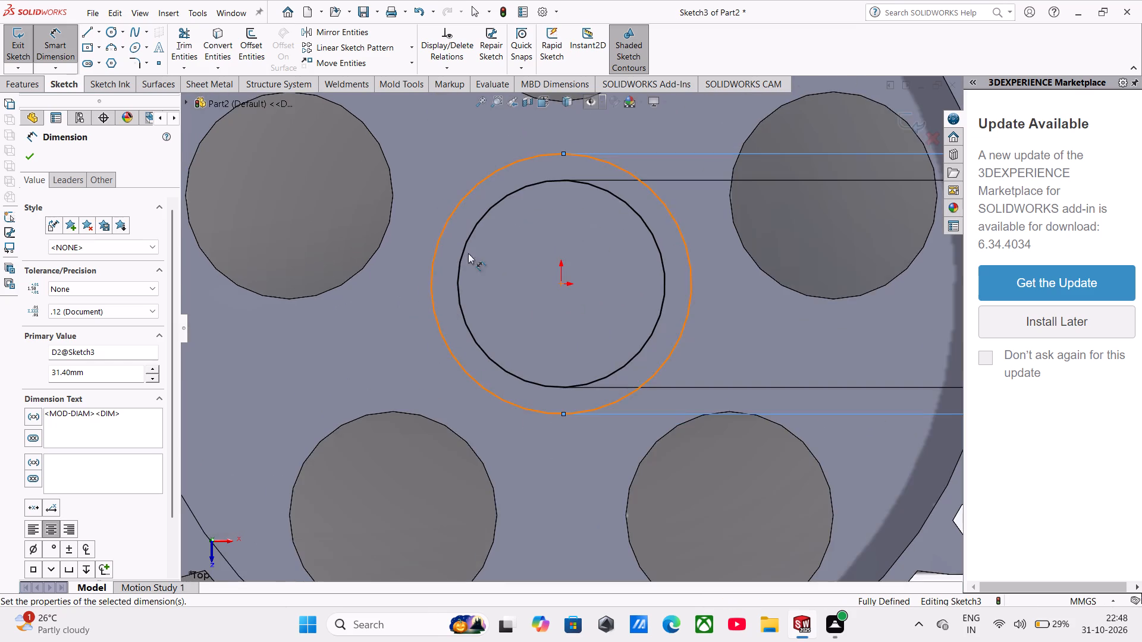
scroll(509, 212, "down", 3)
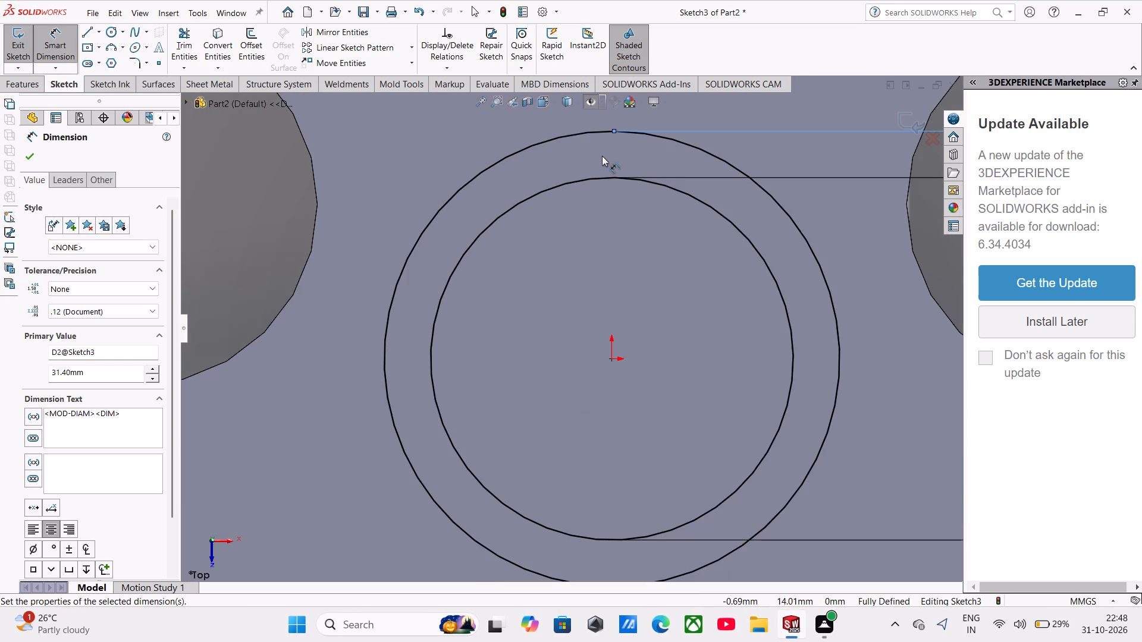
left_click(92, 33)
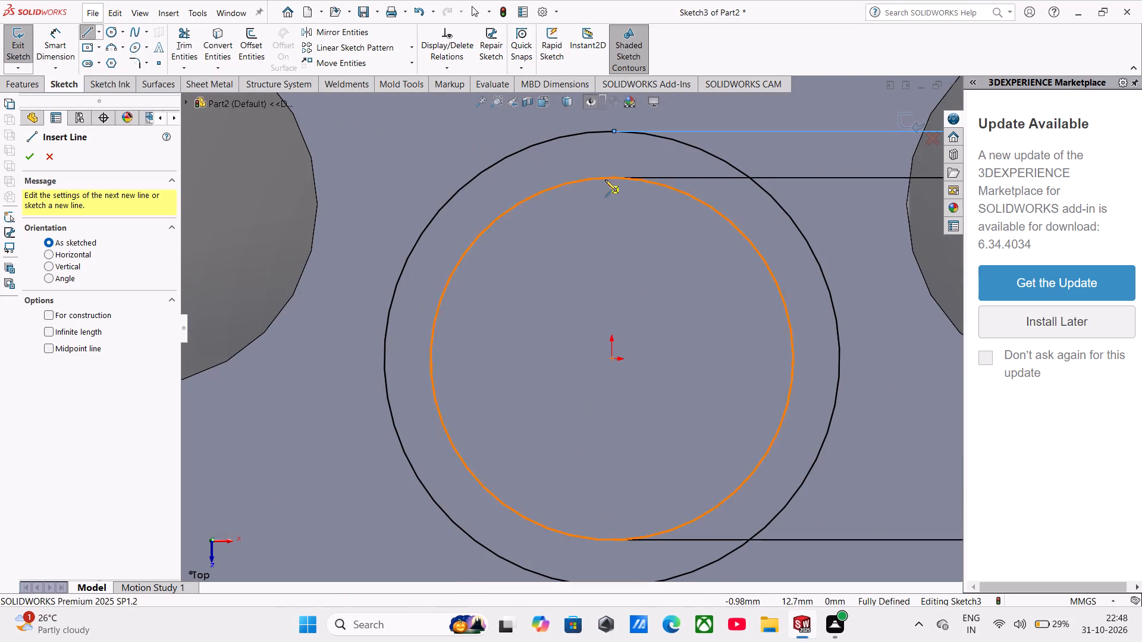
left_click(608, 178)
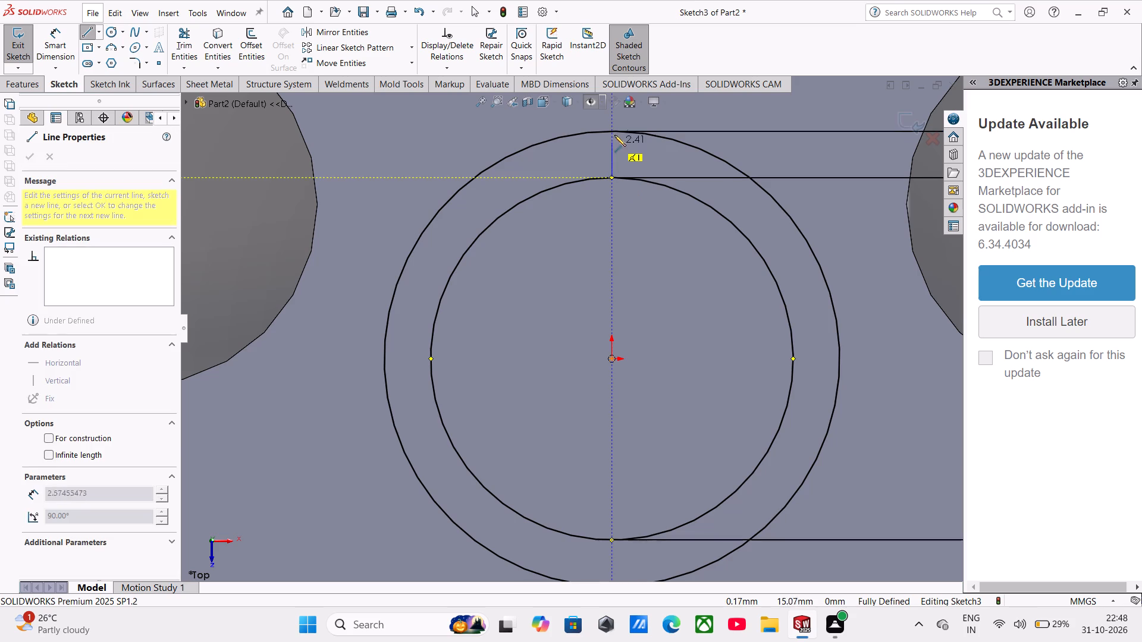
left_click(610, 131)
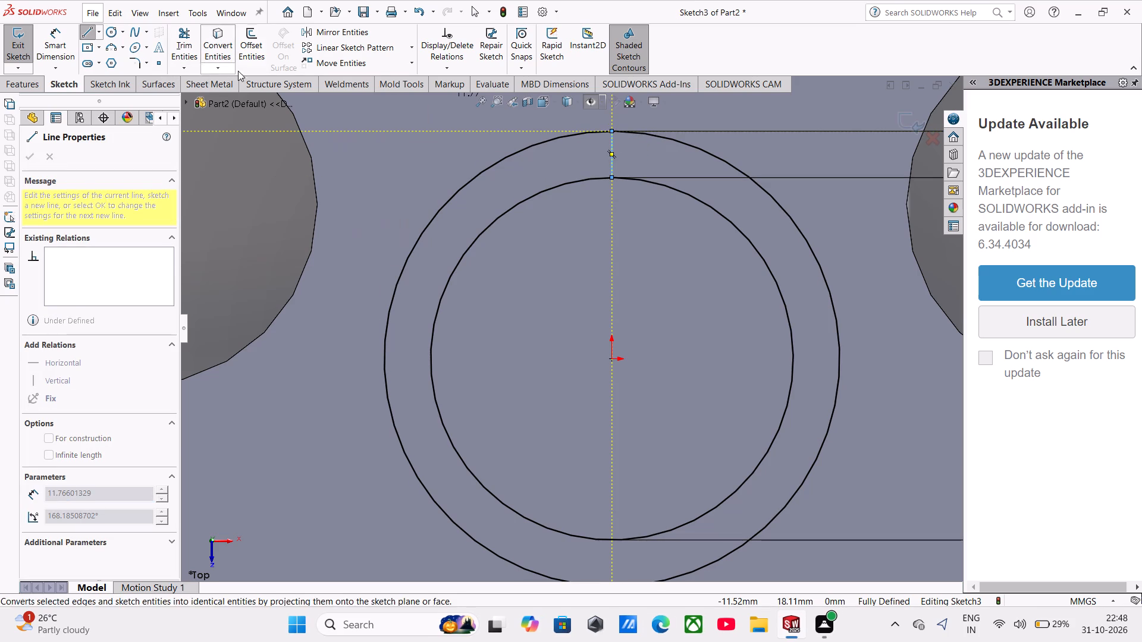
Offset the short vertical line by 3 mm in both directions, with dimensions added.
left_click(255, 65)
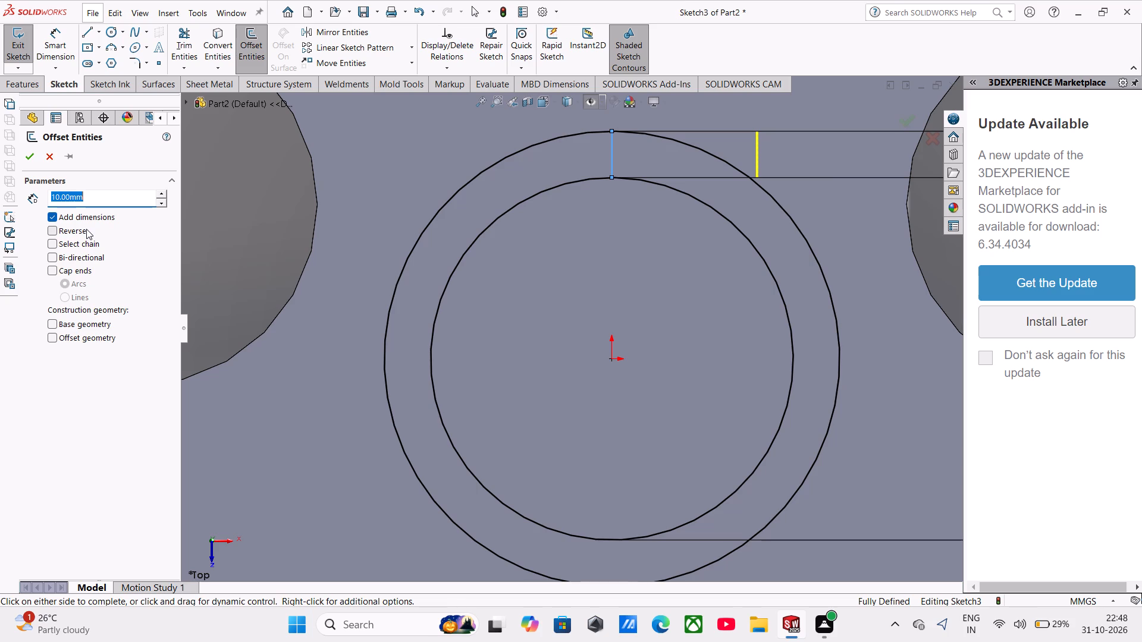
key("3")
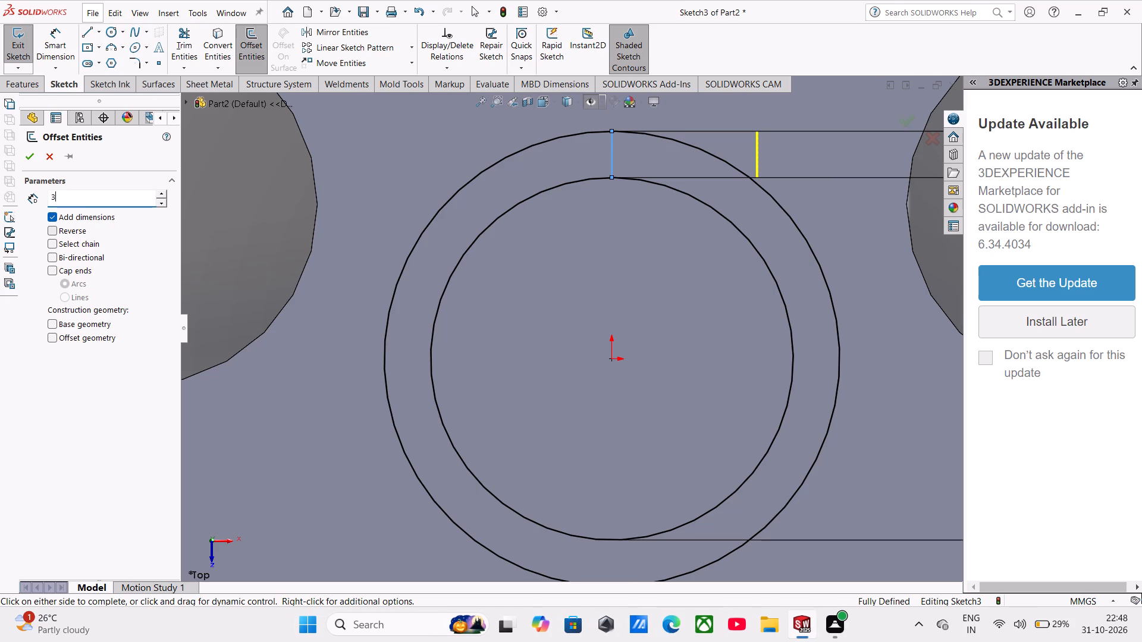
key("Return")
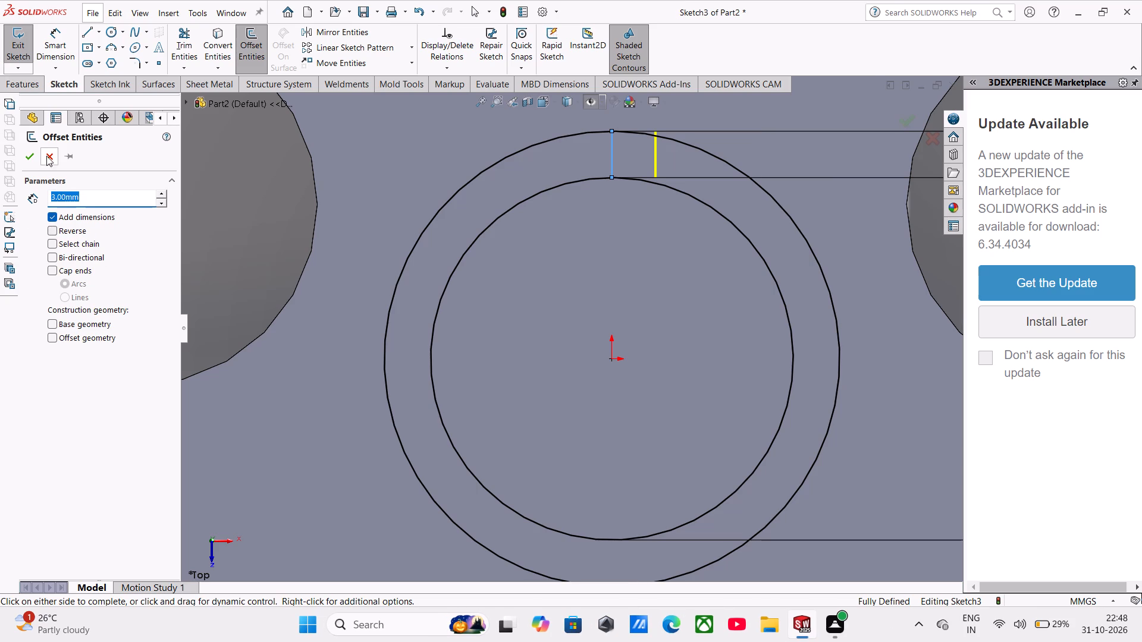
left_click(50, 256)
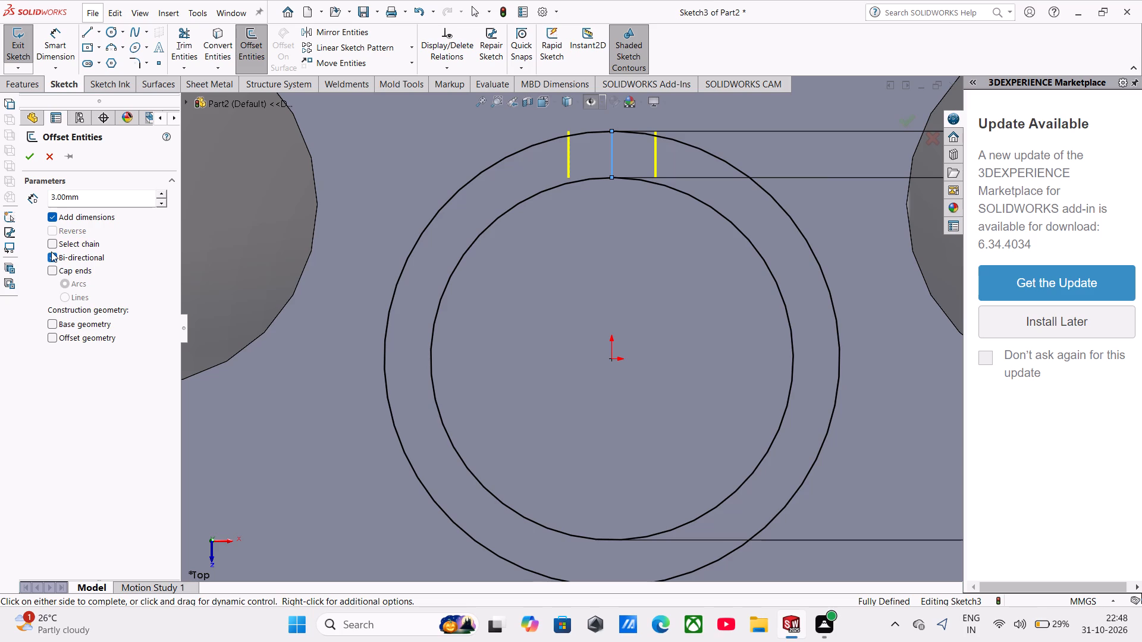
left_click(34, 158)
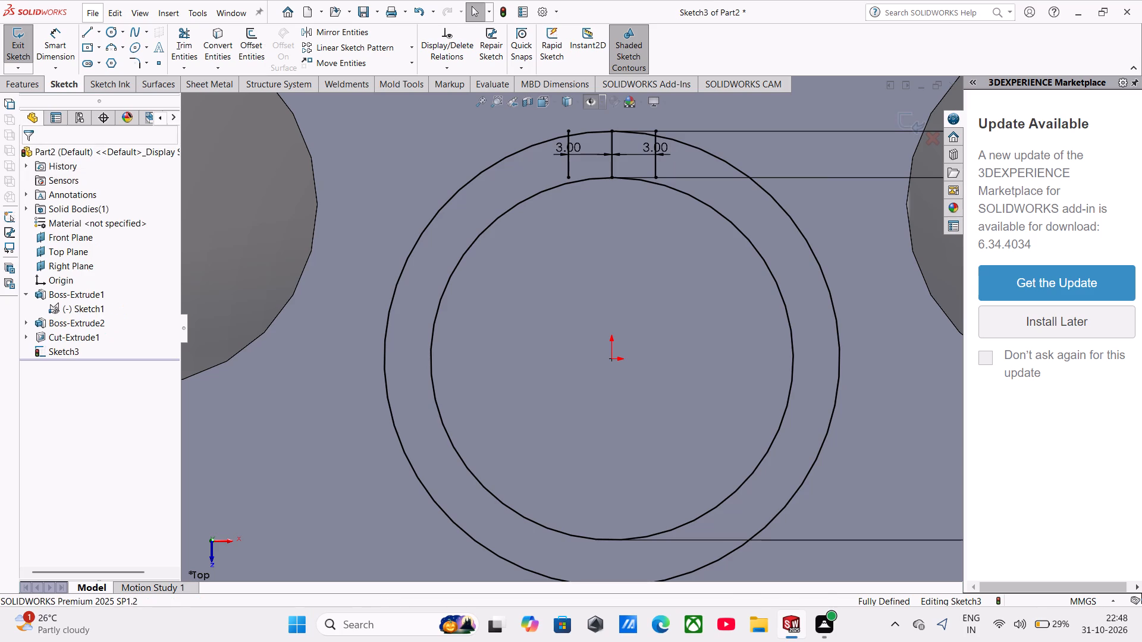
Extend the lower ends of both offset lines to meet the 25 mm circle.
scroll(528, 165, "down", 2)
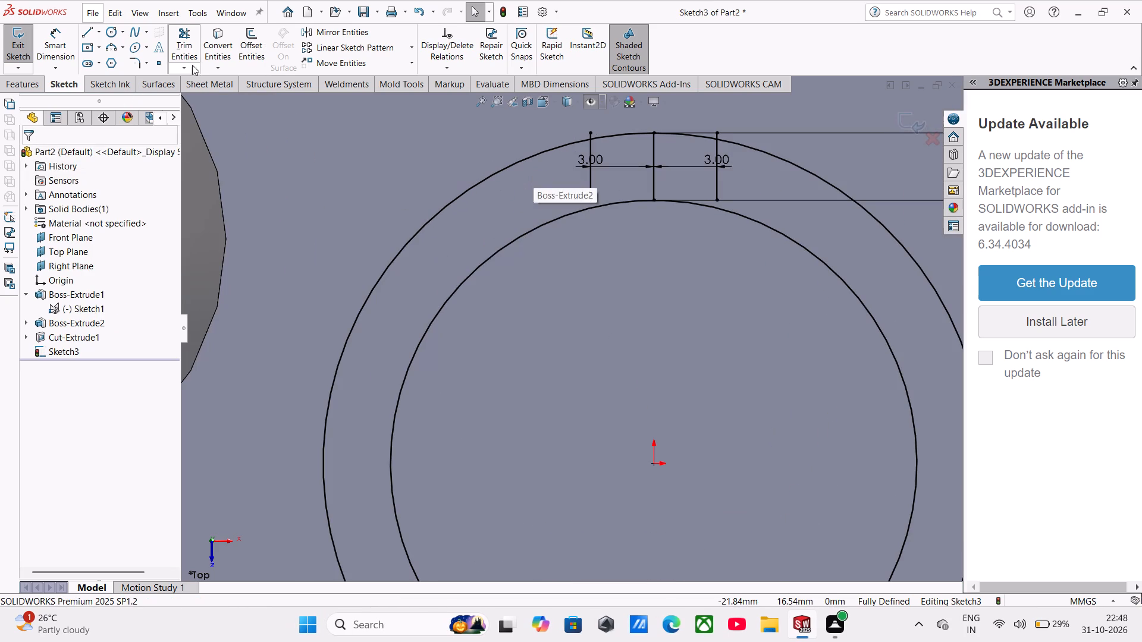
left_click(195, 64)
left_click(203, 99)
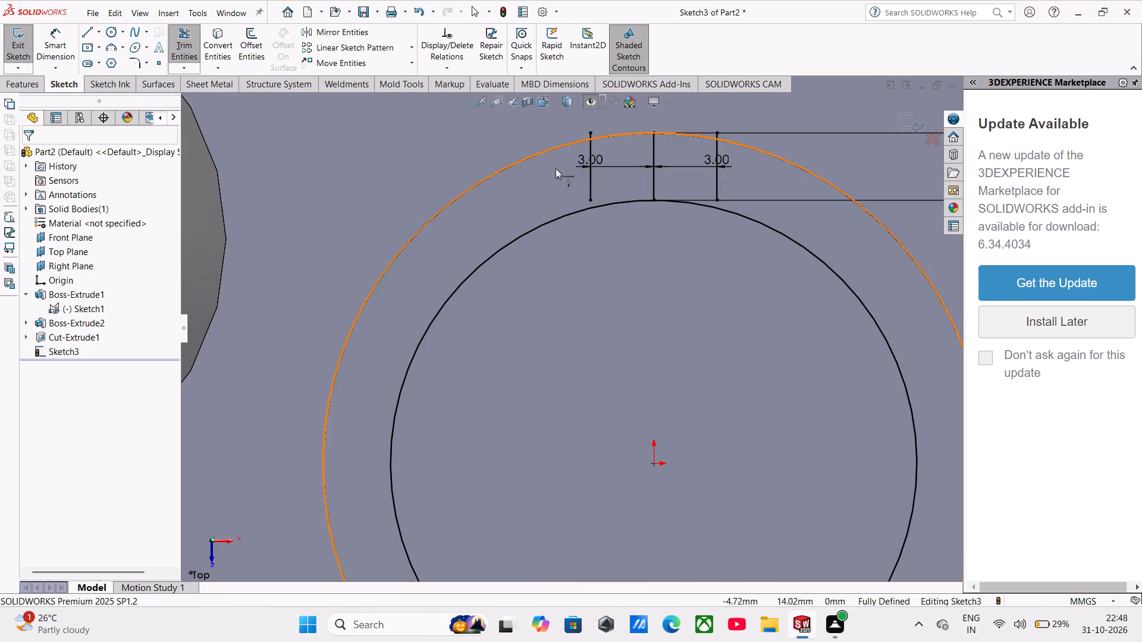
left_click(590, 185)
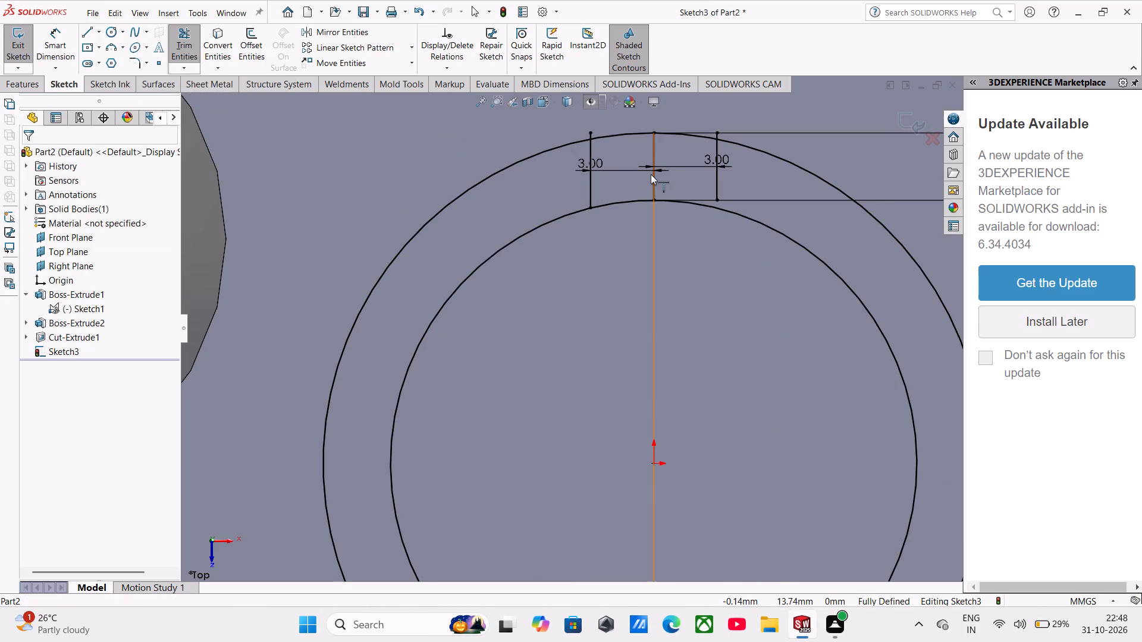
scroll(655, 175, "down", 4)
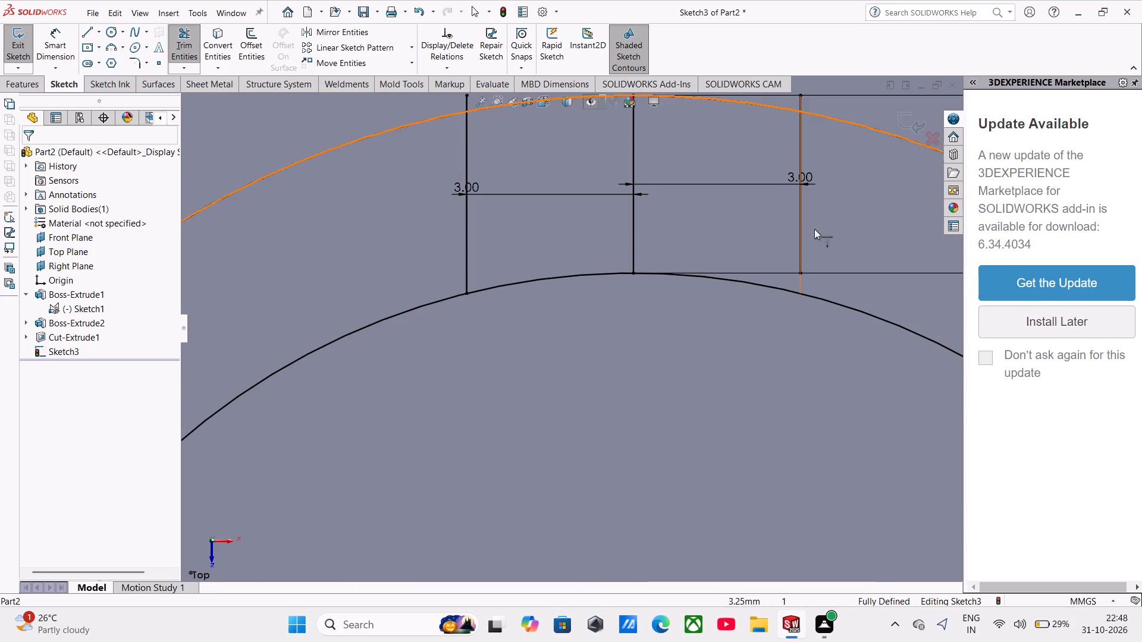
left_click(799, 248)
scroll(797, 248, "up", 4)
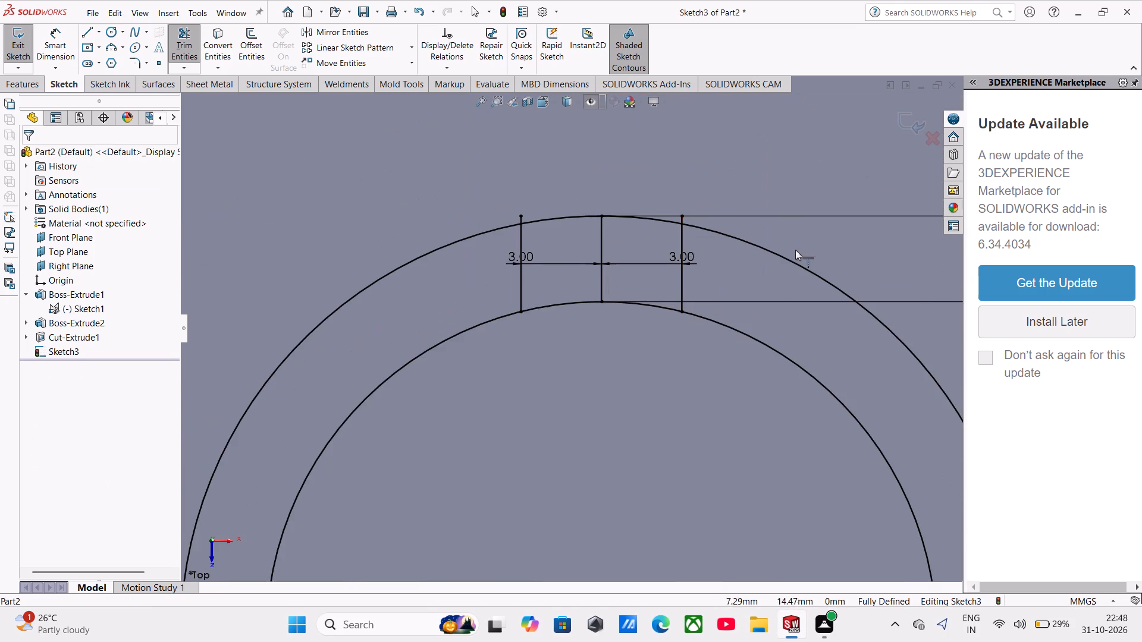
Trim the upper ends of both offset lines that protrude beyond the 31.40 mm circle, using Trim to closest.
scroll(579, 213, "down", 2)
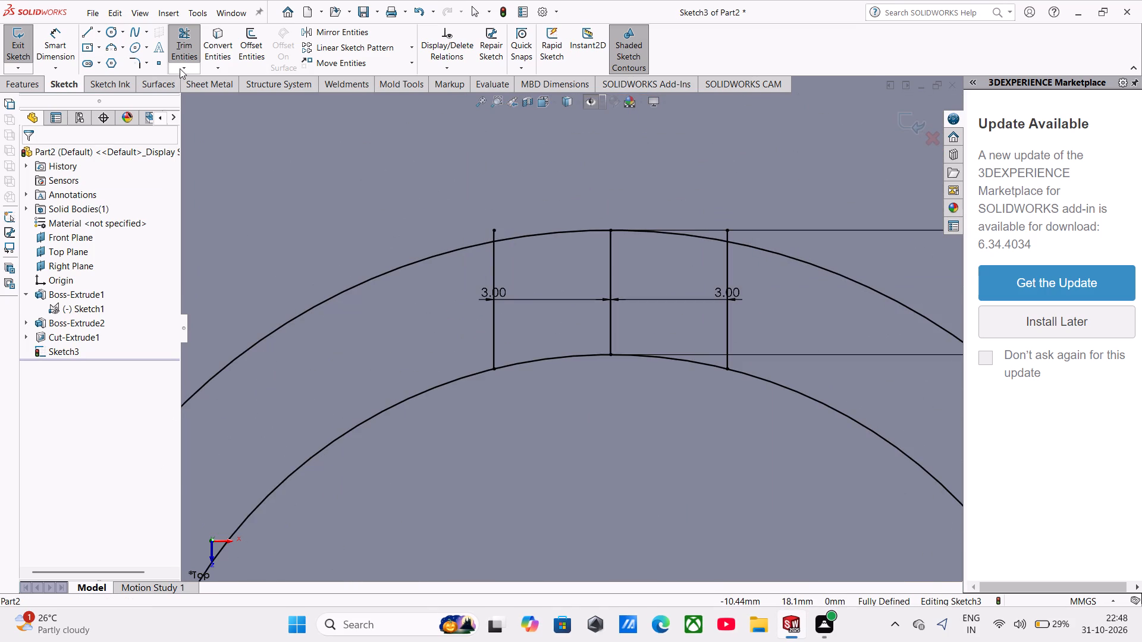
left_click(178, 67)
left_click(186, 78)
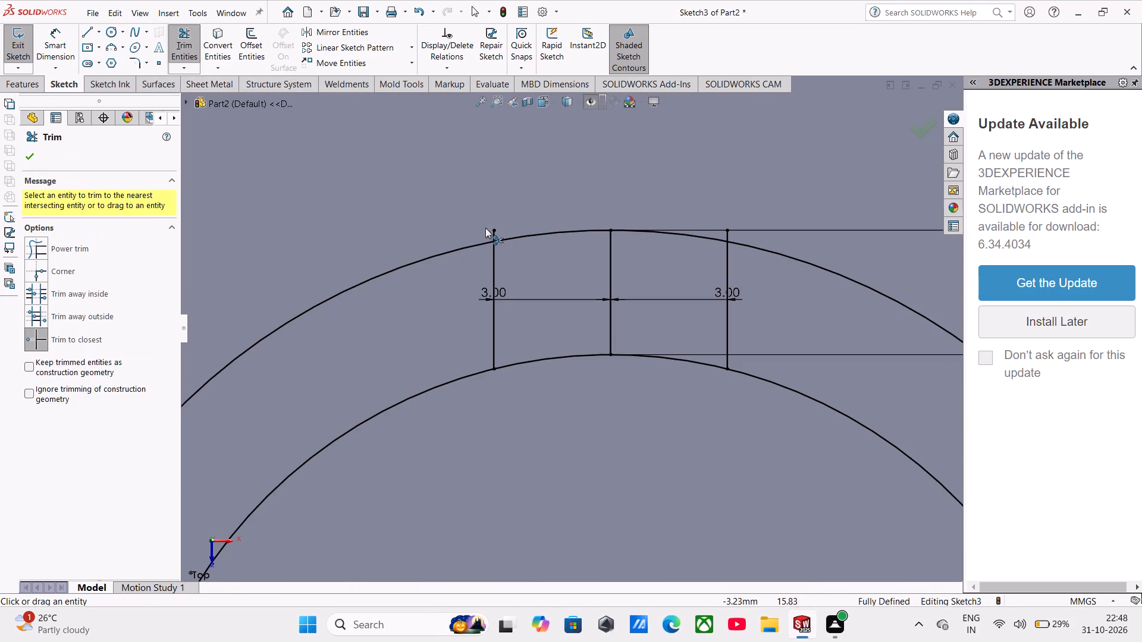
left_click(495, 236)
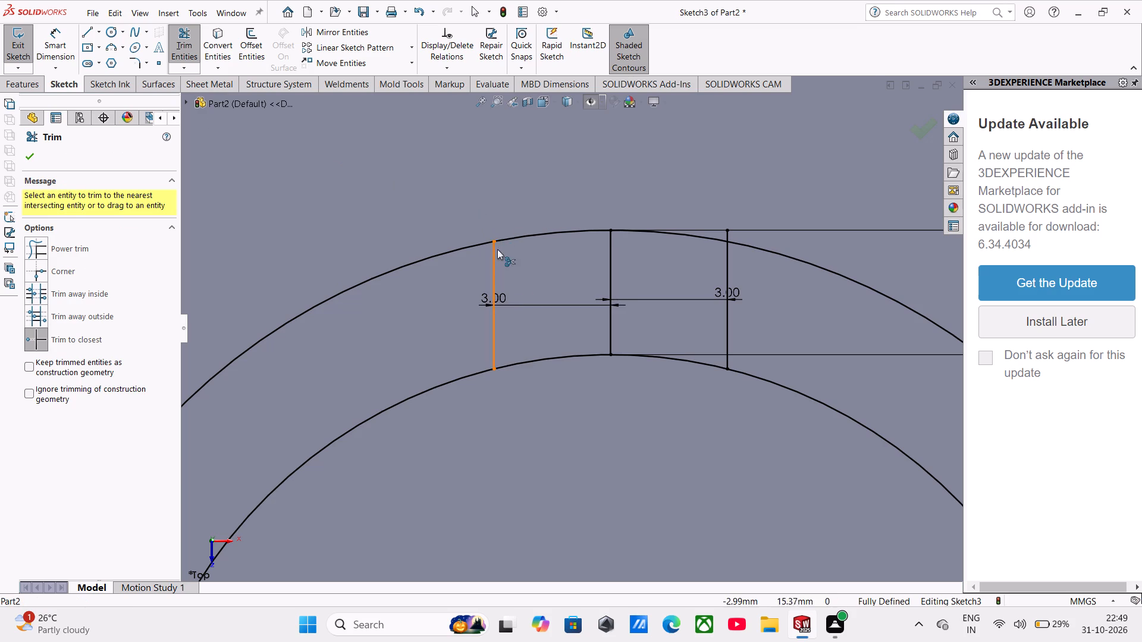
scroll(504, 372, "down", 5)
scroll(566, 363, "up", 6)
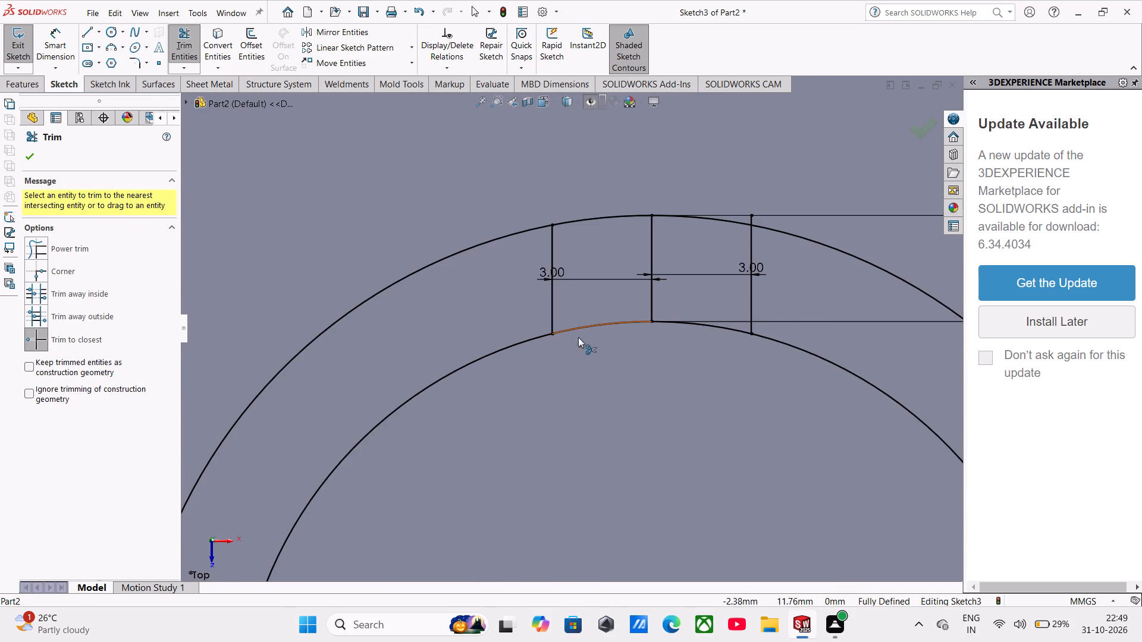
scroll(721, 257, "down", 3)
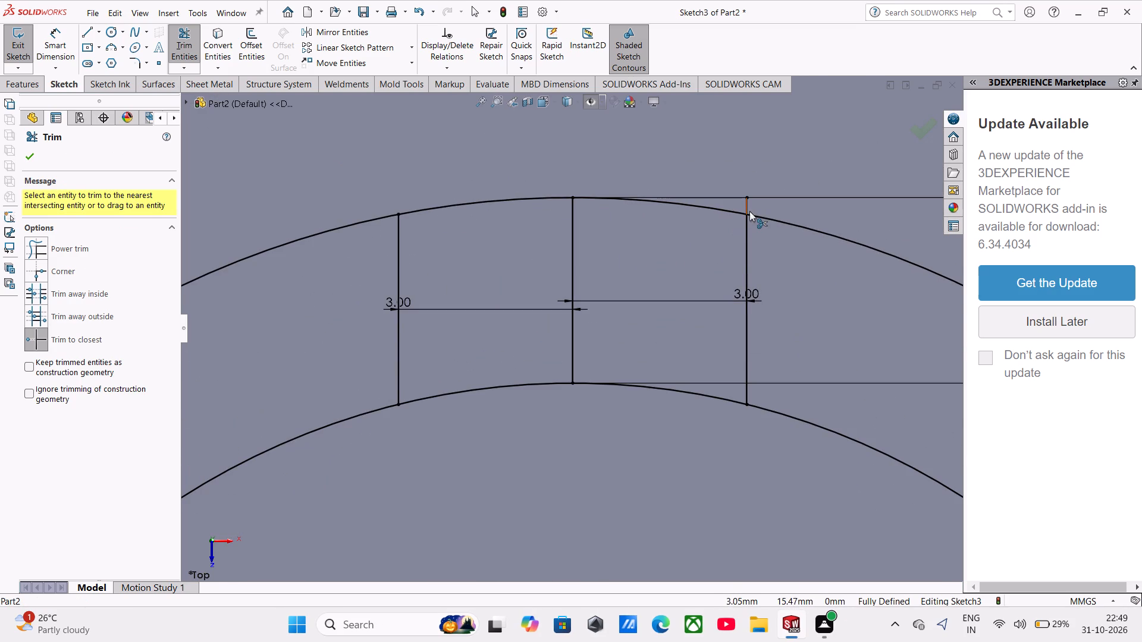
left_click(748, 209)
scroll(740, 390, "up", 2)
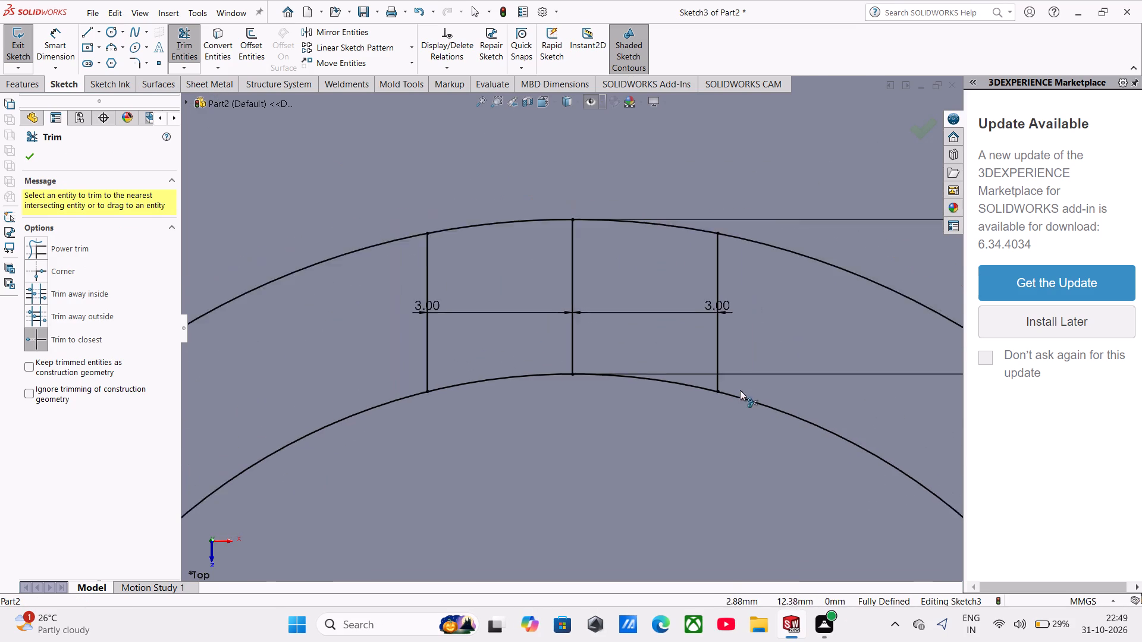
Trim away the 25 mm circle's arcs between the two offset lines and the vertical centre line between them.
scroll(740, 390, "up", 4)
scroll(636, 363, "up", 3)
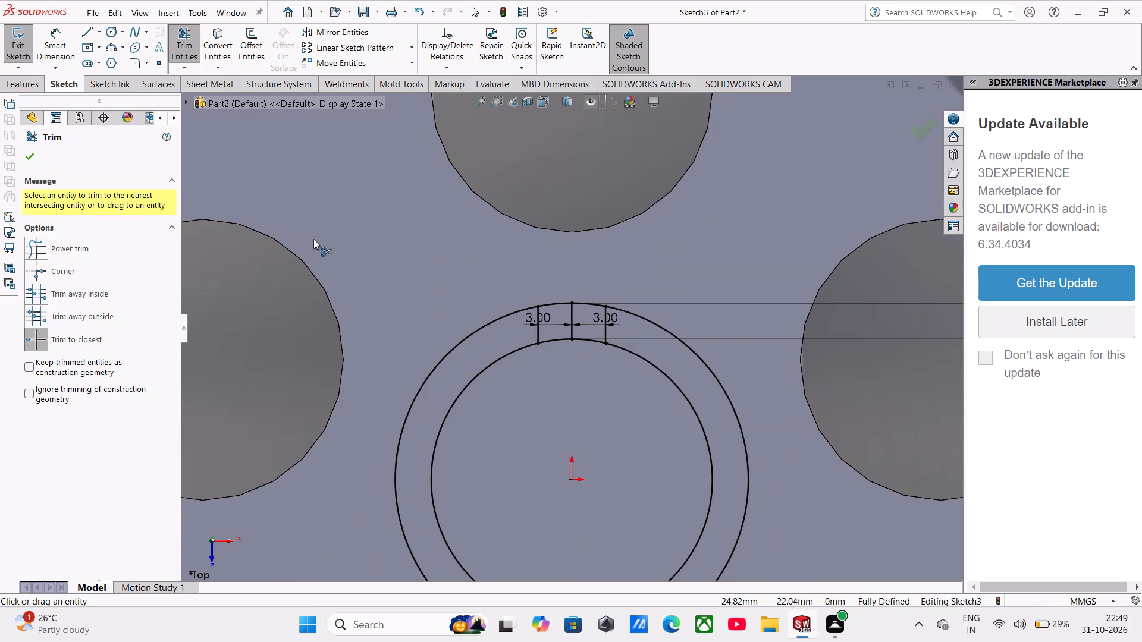
left_click(560, 339)
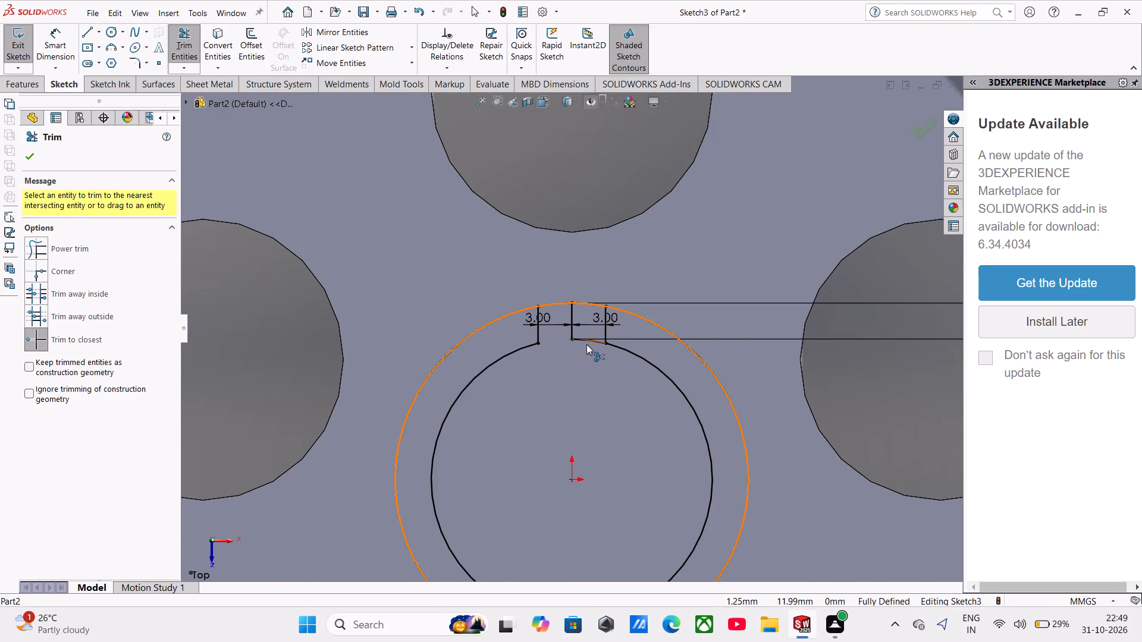
left_click(586, 341)
left_click(573, 318)
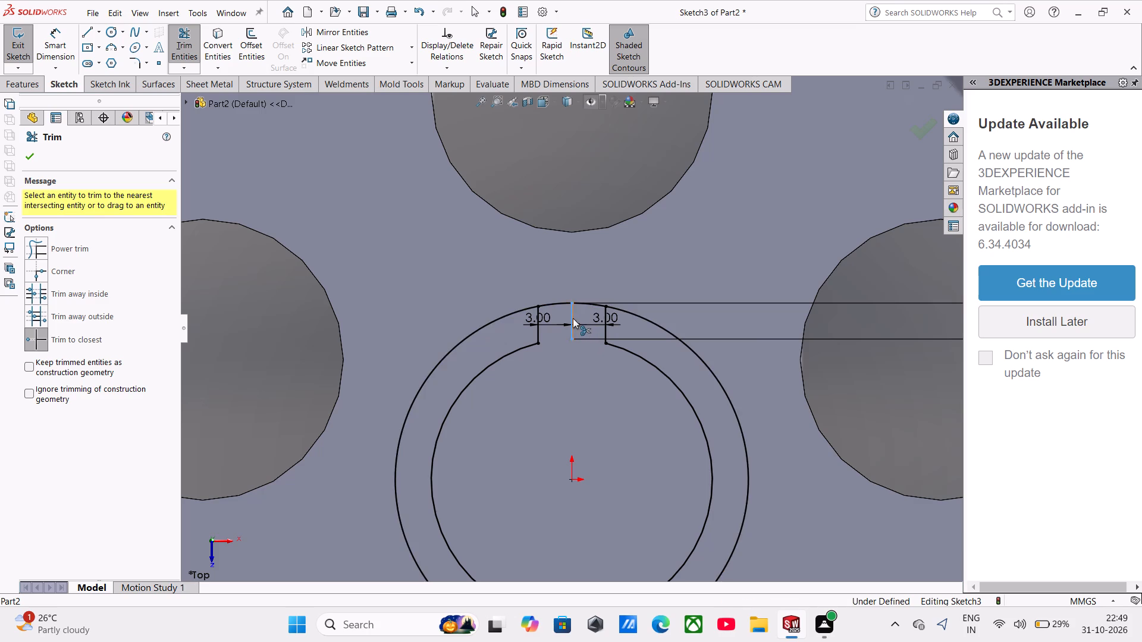
Draw a horizontal line about 6 mm long between the two keyway side lines, just below the 31.40 mm circle.
scroll(563, 371, "up", 3)
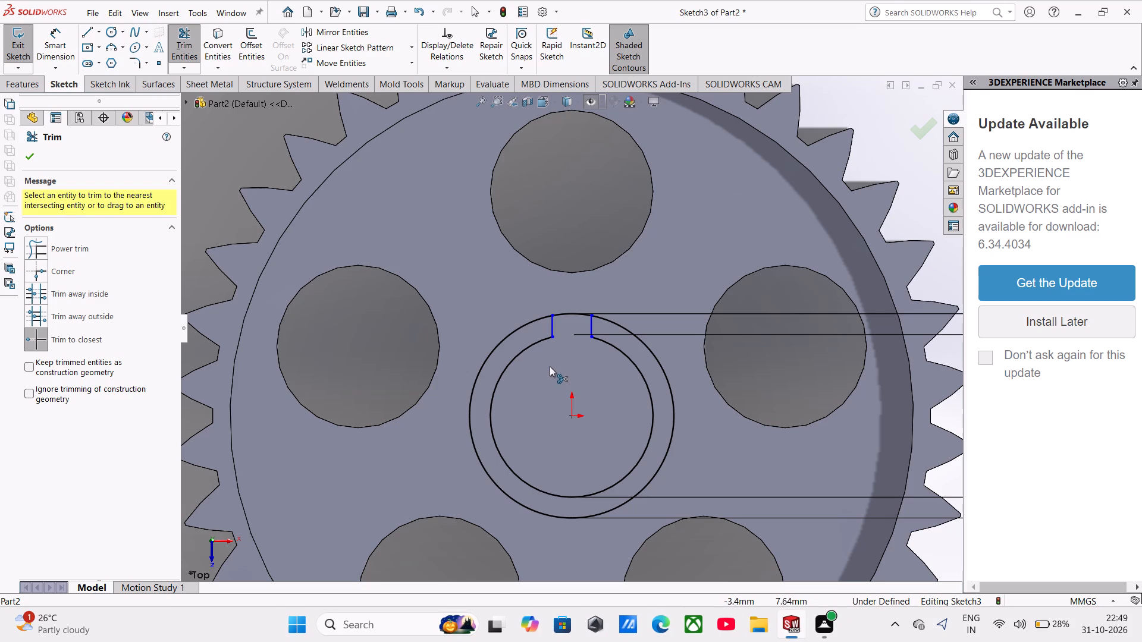
scroll(550, 339, "down", 6)
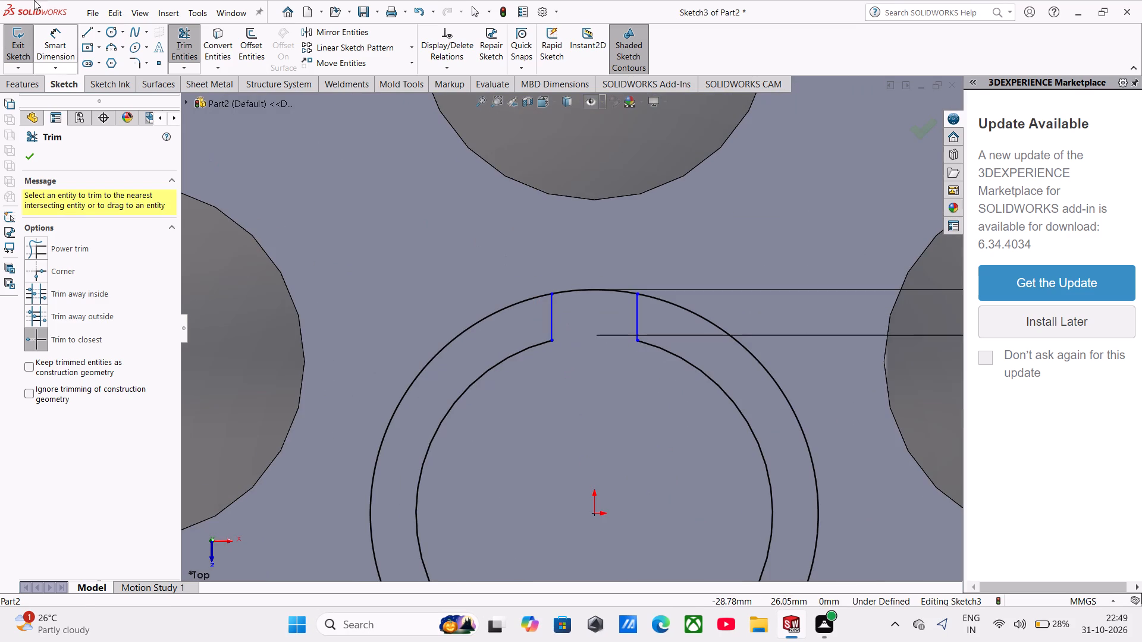
left_click(86, 32)
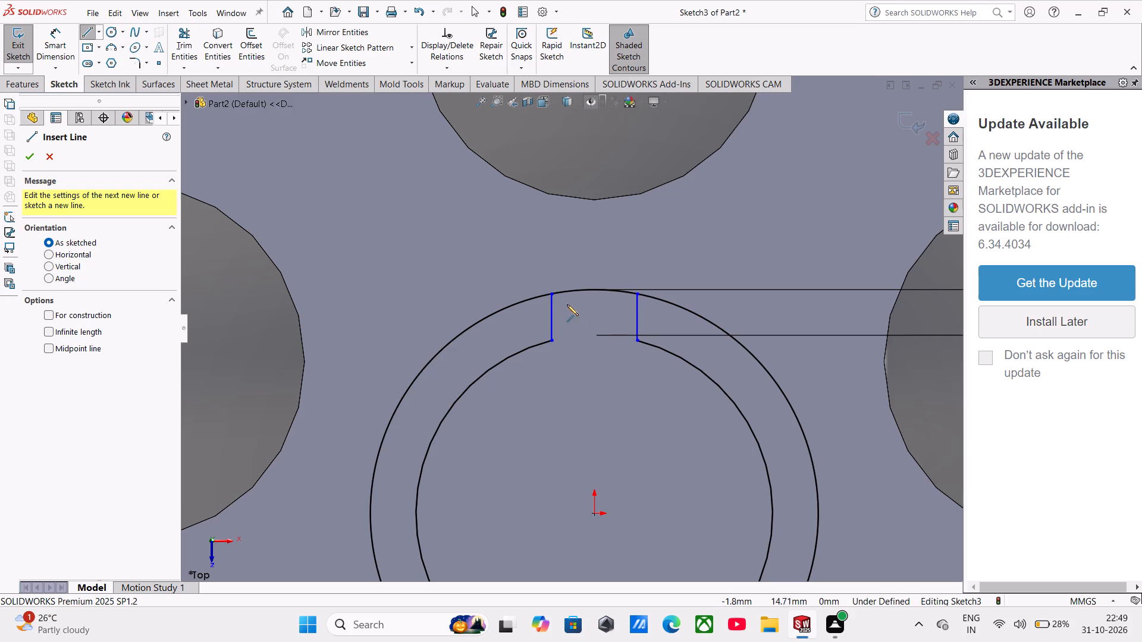
left_click(552, 303)
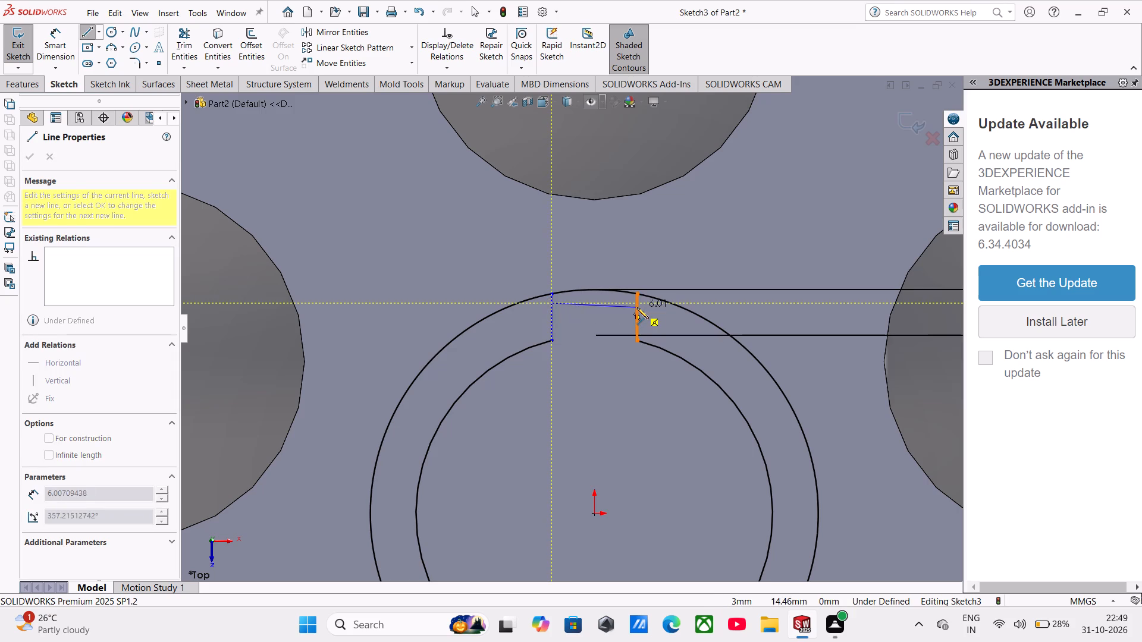
left_click(636, 303)
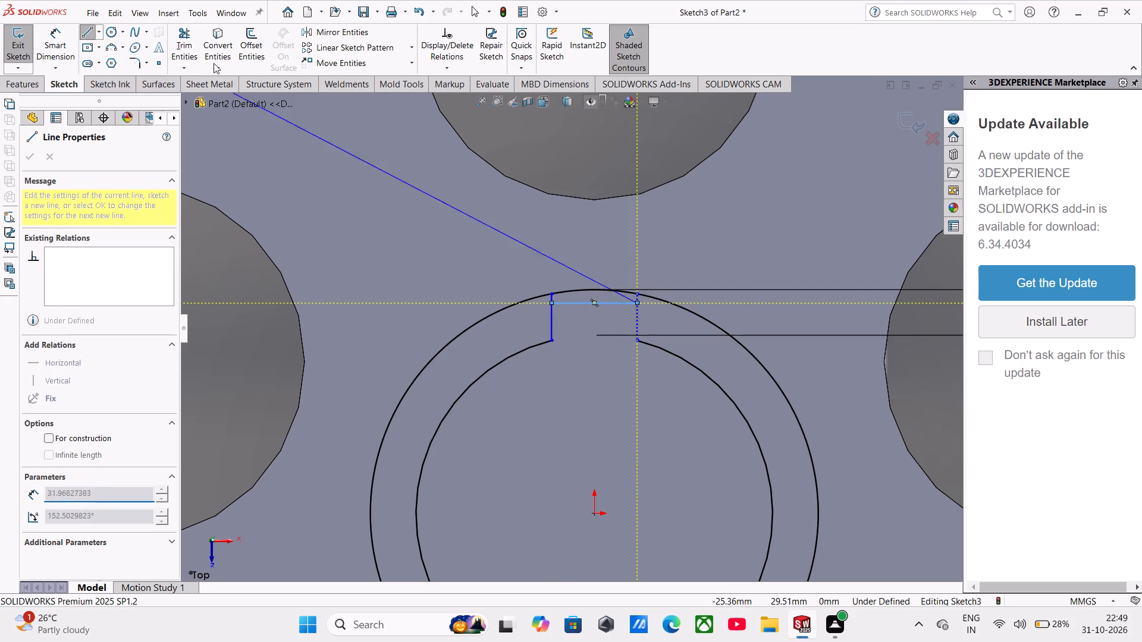
Trim the short stubs of both keyway side lines above the horizontal line.
left_click(185, 42)
scroll(555, 316, "down", 3)
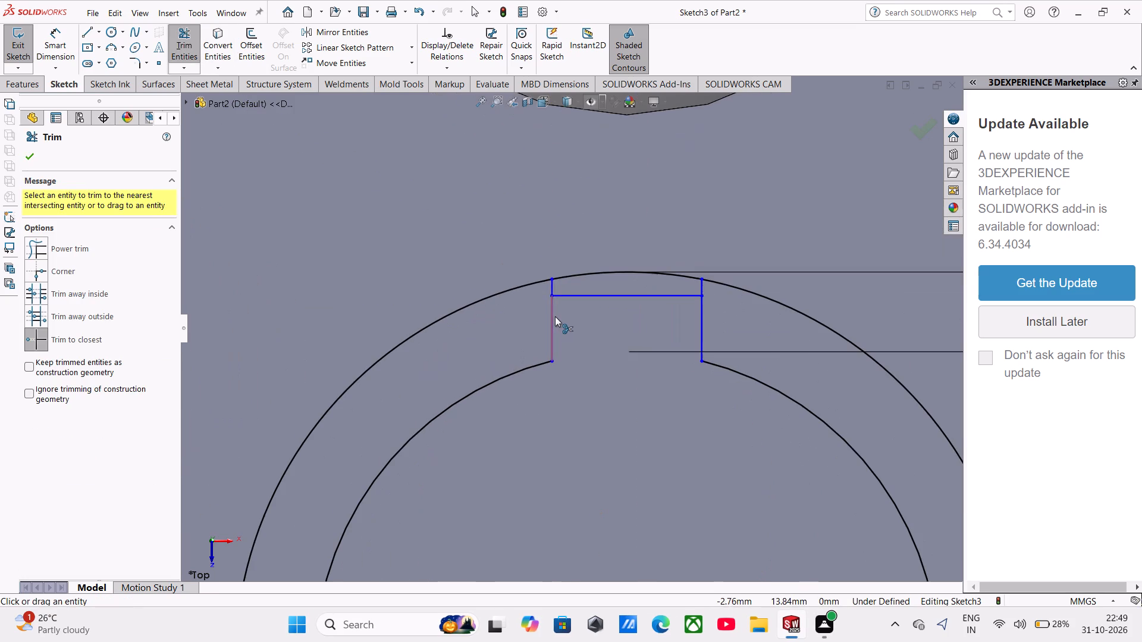
left_click(550, 289)
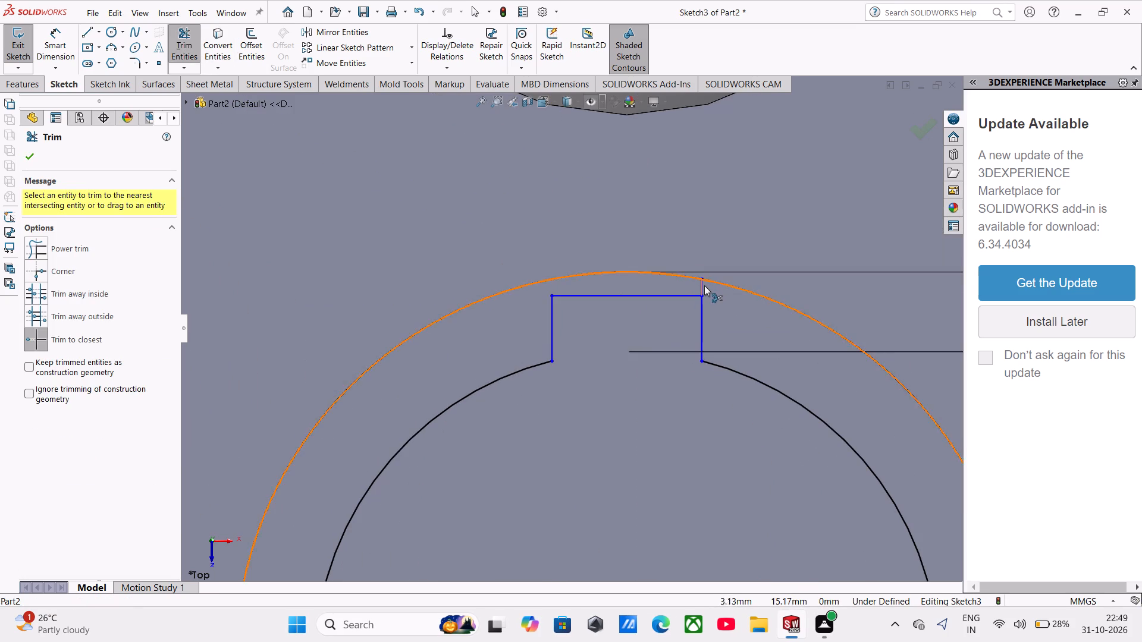
left_click(699, 285)
Extrude the hub ring profile with its keyway 30 mm from the mid plane, merged with the gear.
scroll(684, 410, "up", 8)
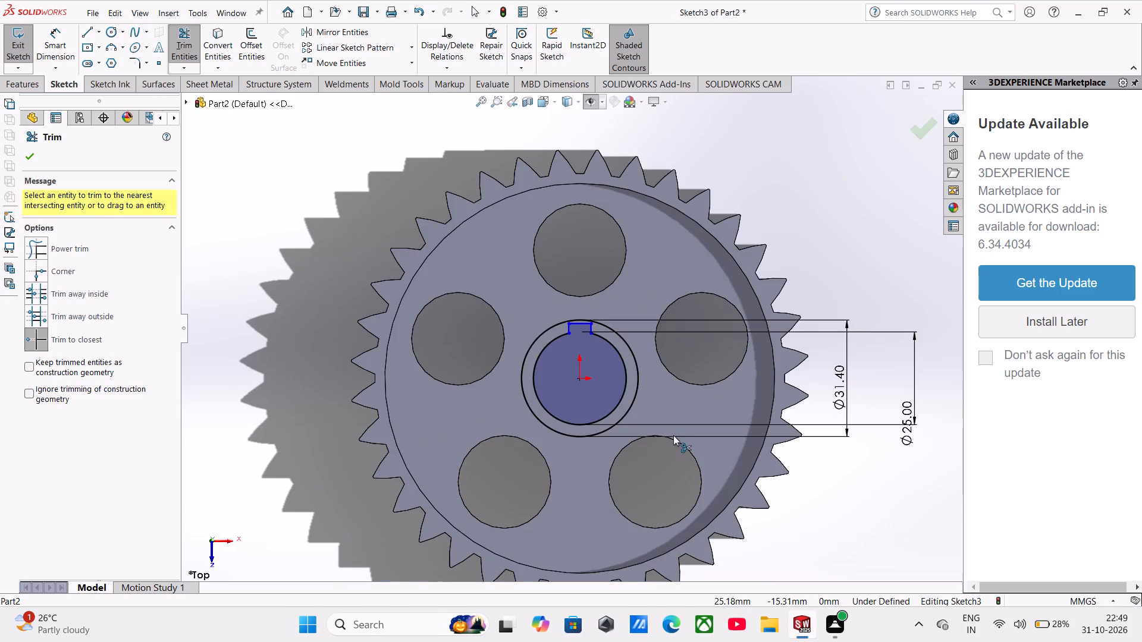
left_click(34, 79)
left_click(36, 58)
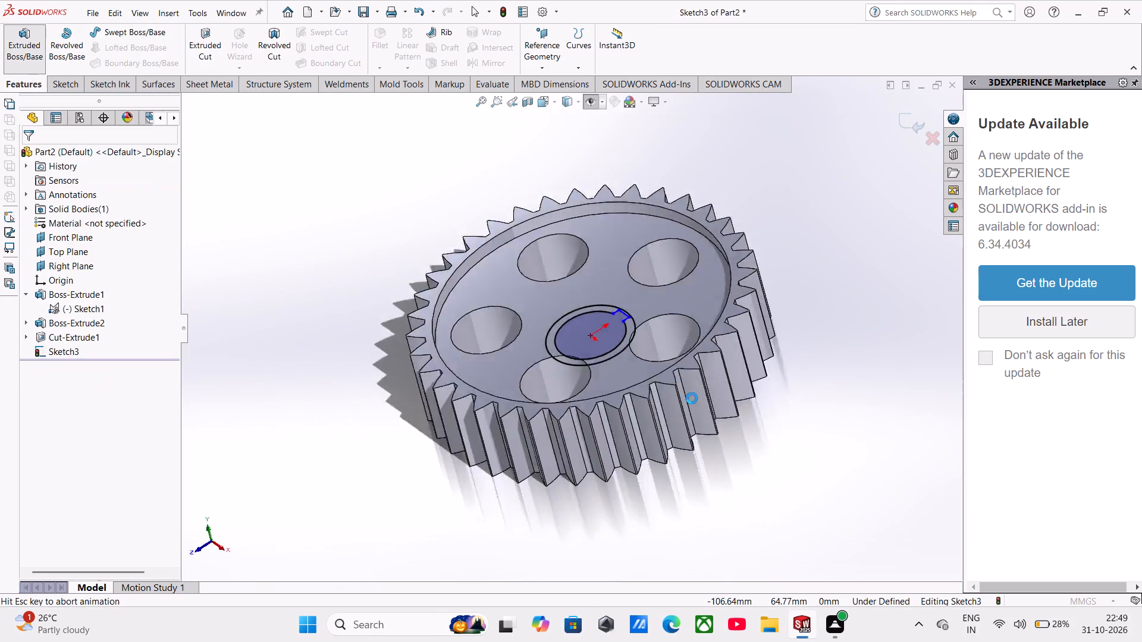
middle_click_drag(616, 338, 606, 496)
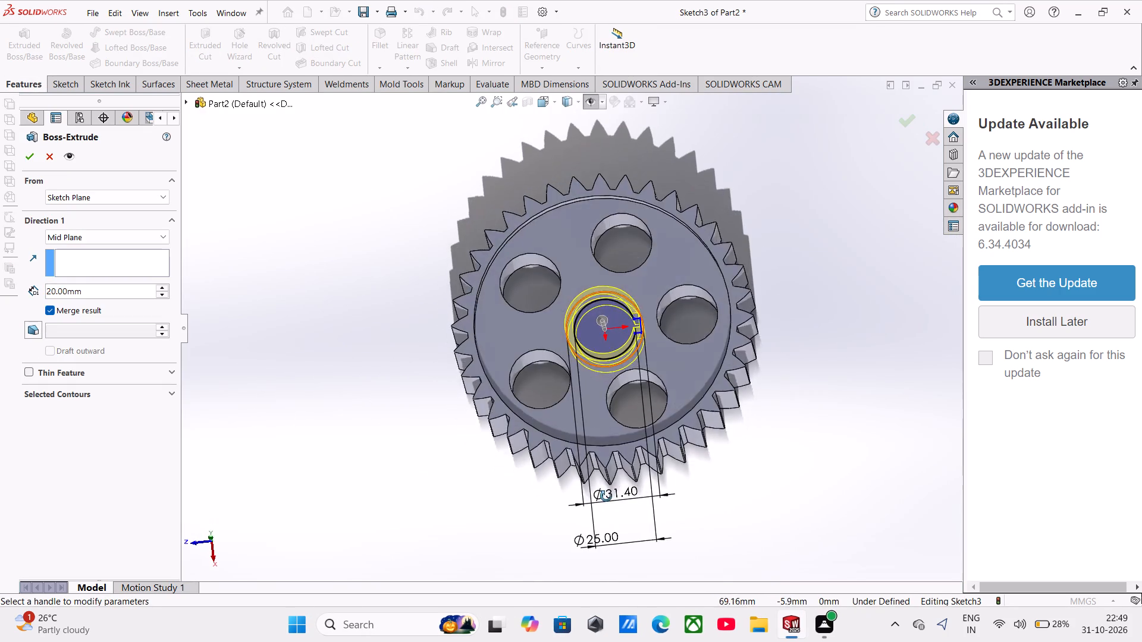
middle_click_drag(606, 496, 588, 330)
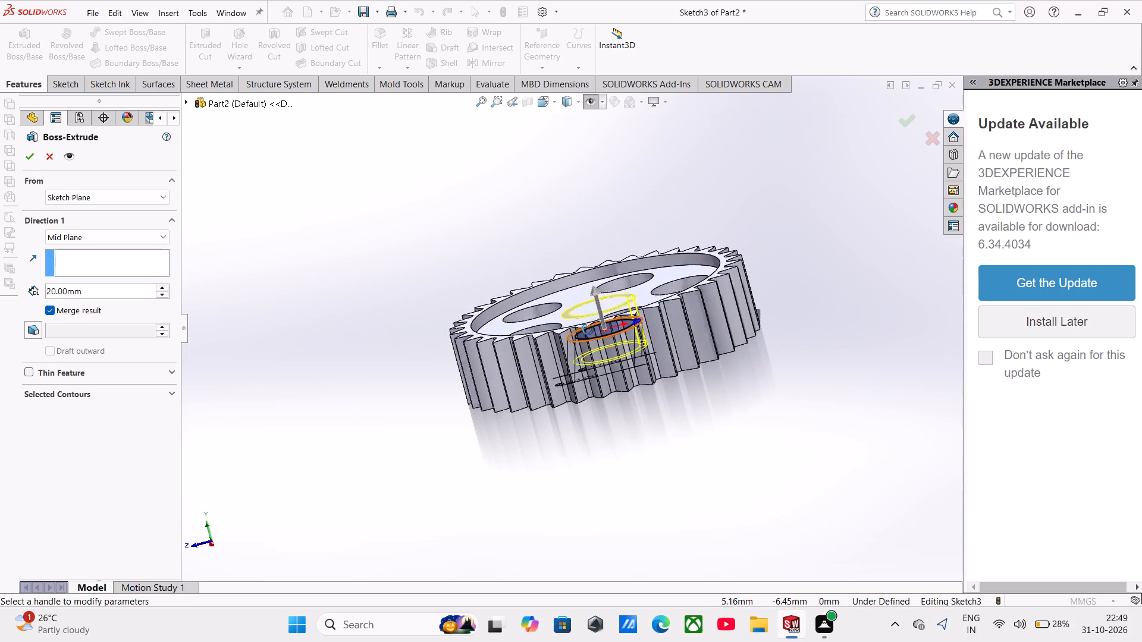
middle_click_drag(588, 330, 587, 321)
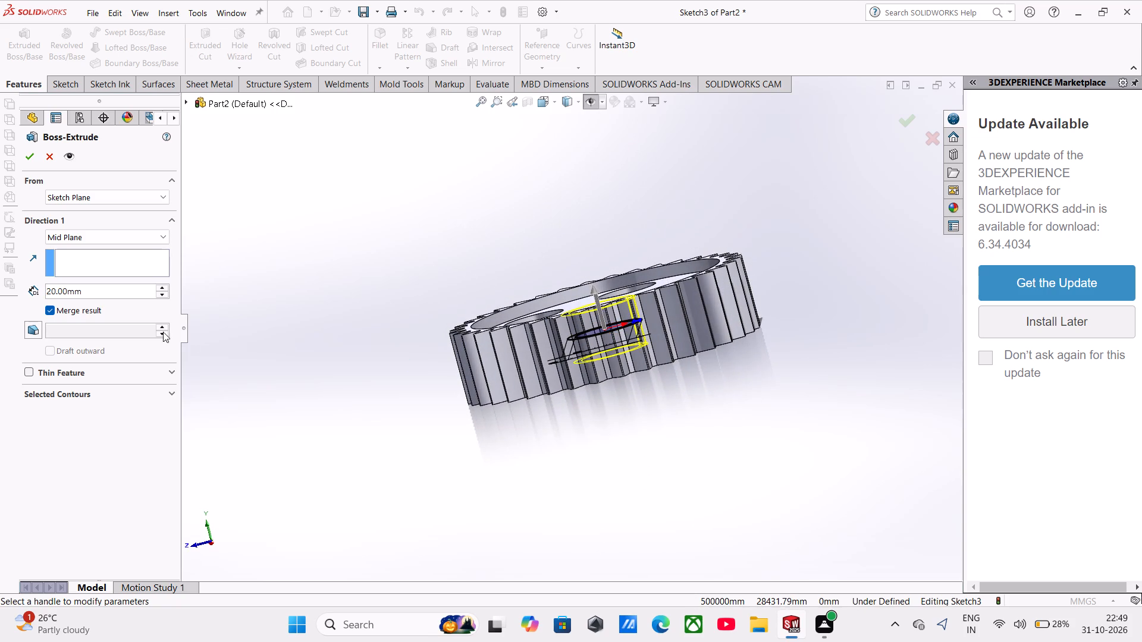
left_click_drag(86, 287, 36, 285)
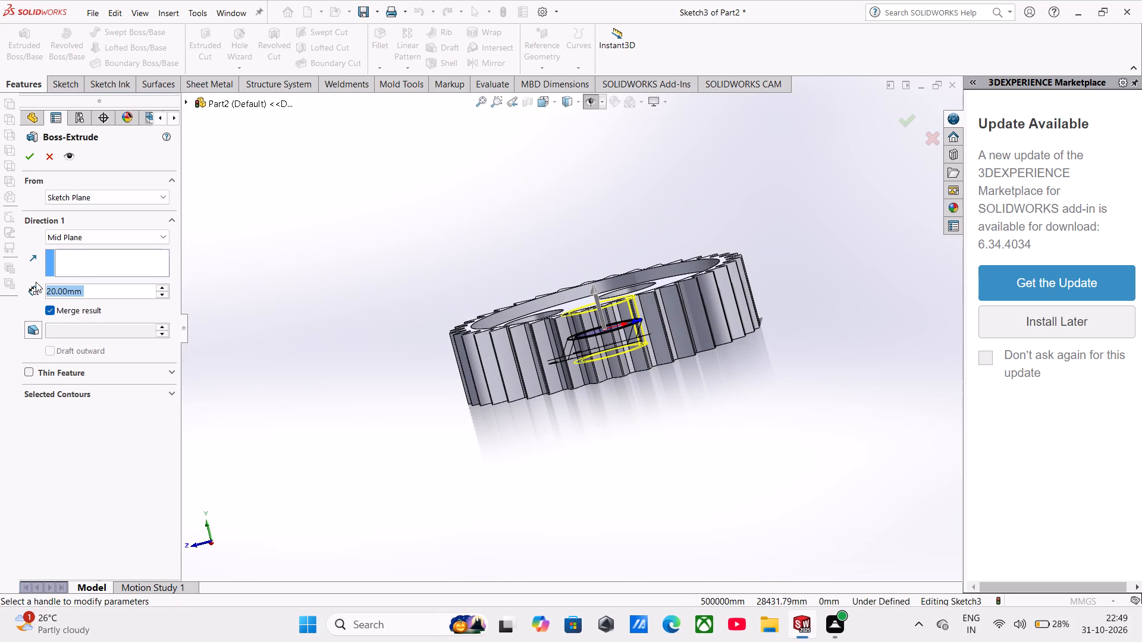
type("30")
key("Return")
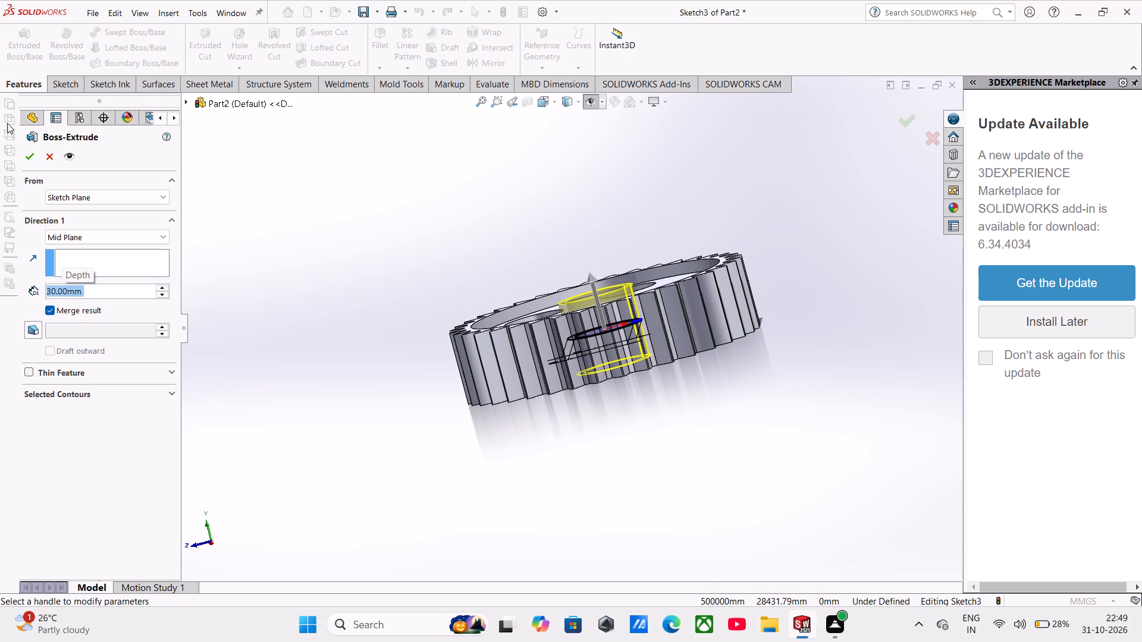
left_click(23, 153)
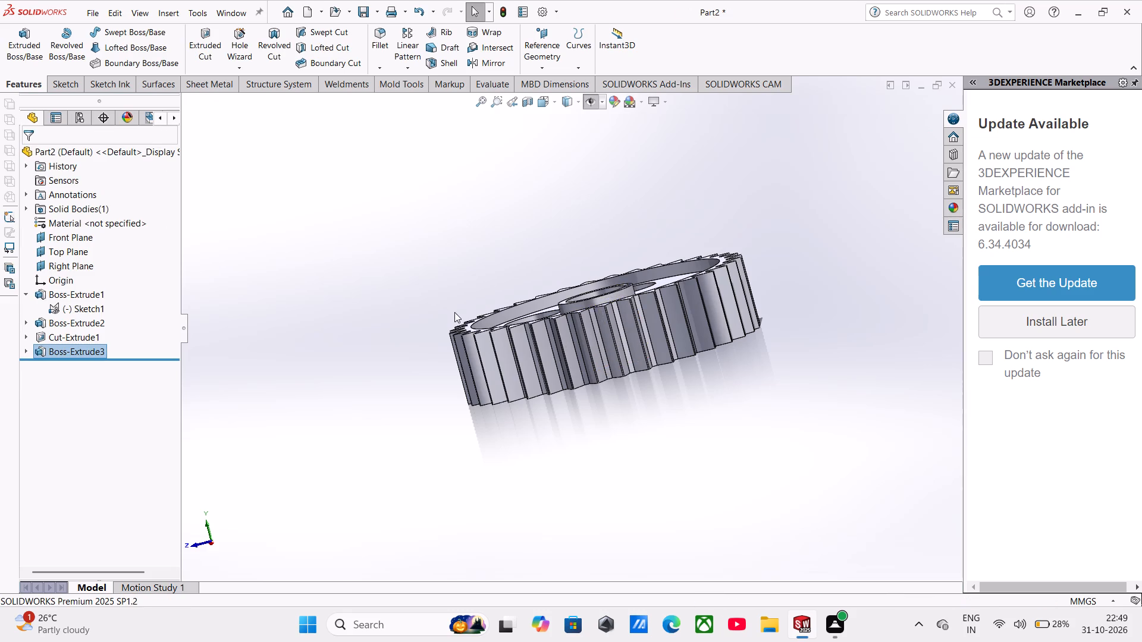
Start a new sketch on the top face of the hub ring.
middle_click_drag(463, 320, 514, 317)
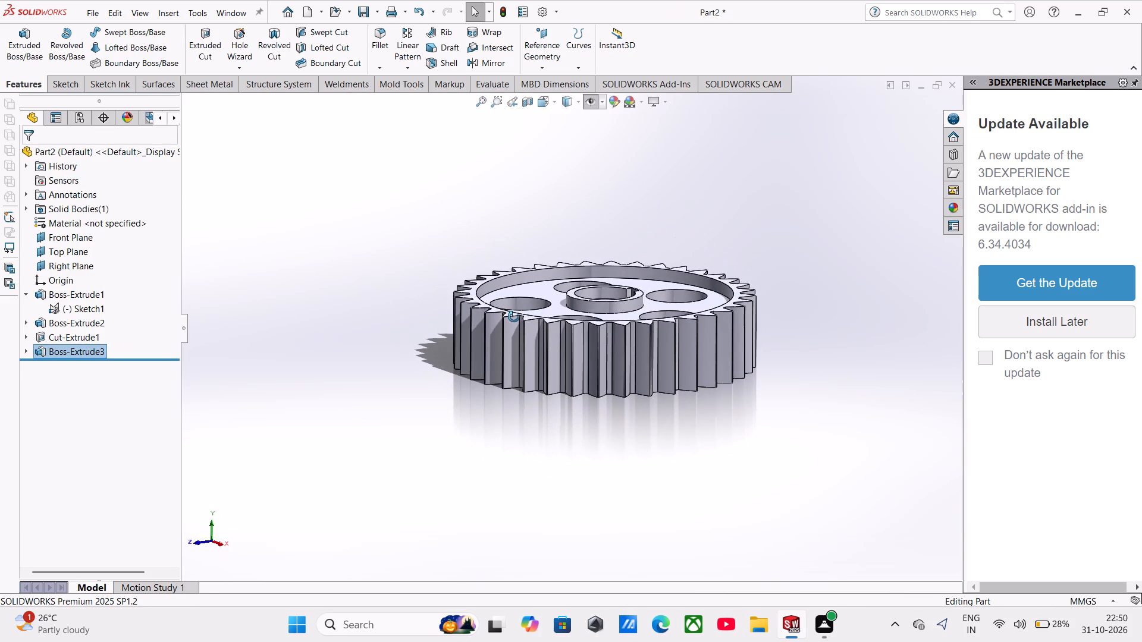
middle_click_drag(514, 317, 507, 379)
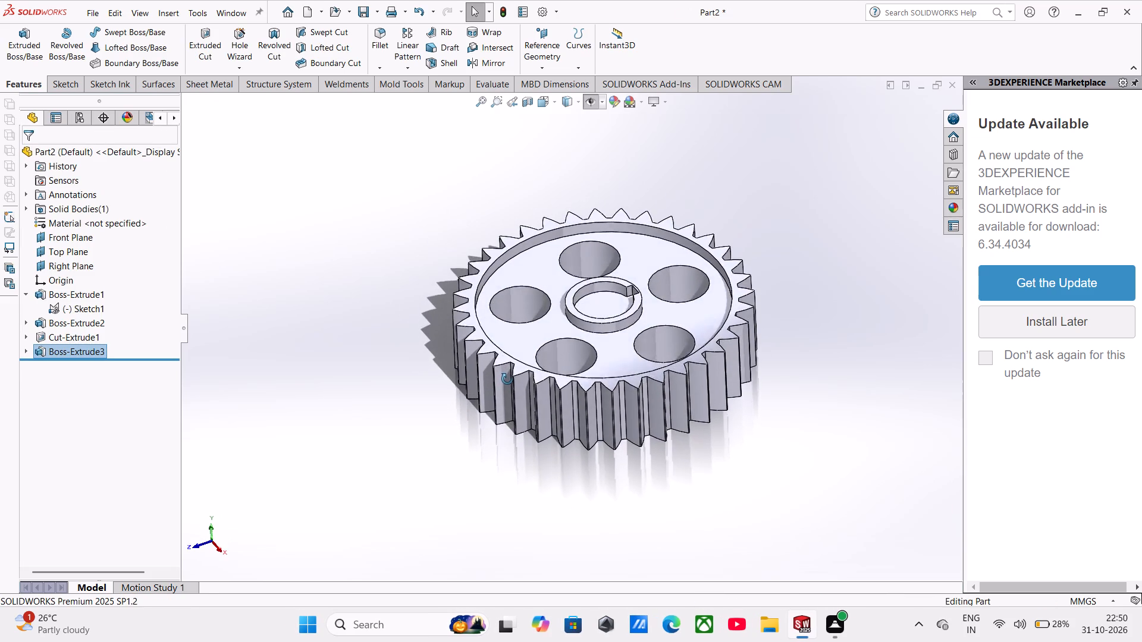
middle_click_drag(507, 379, 531, 470)
scroll(577, 329, "down", 3)
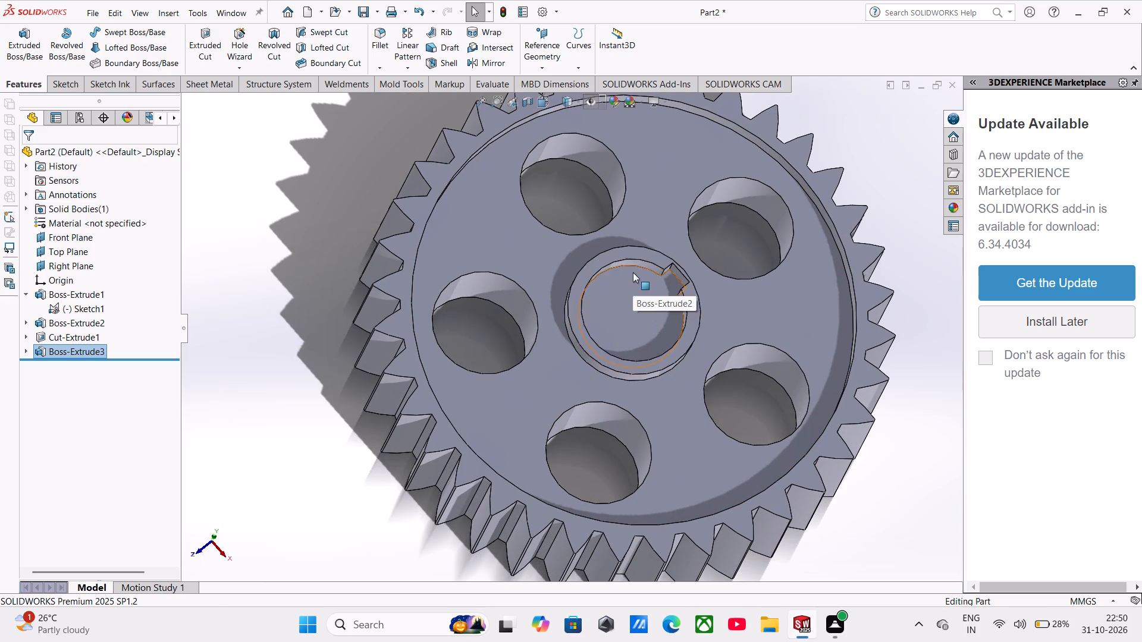
left_click(644, 251)
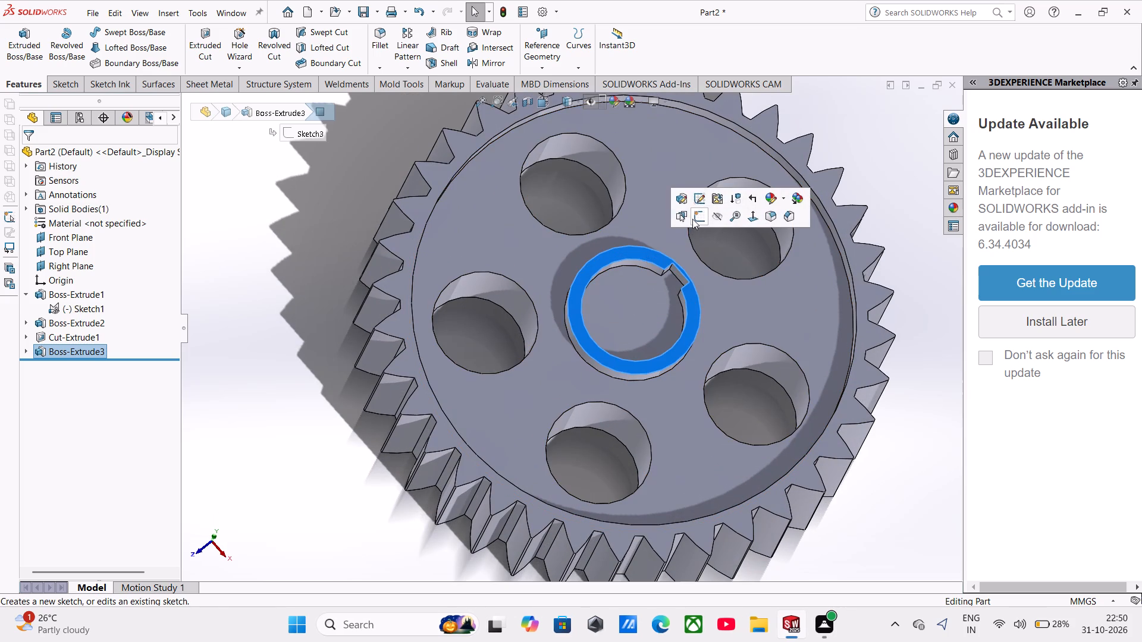
left_click(693, 212)
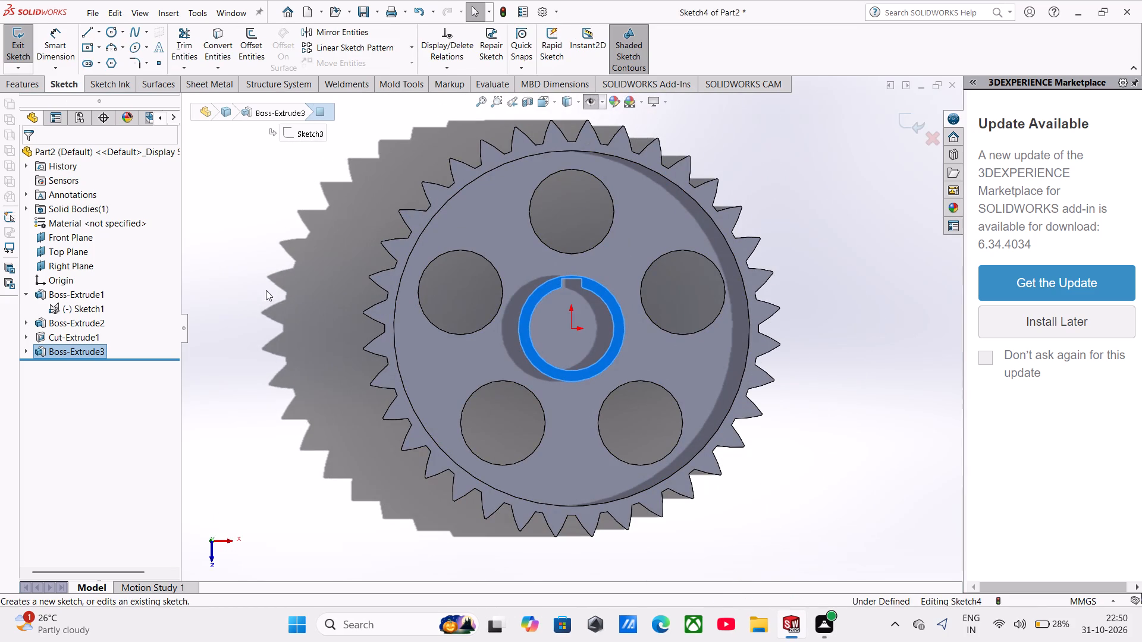
left_click(260, 286)
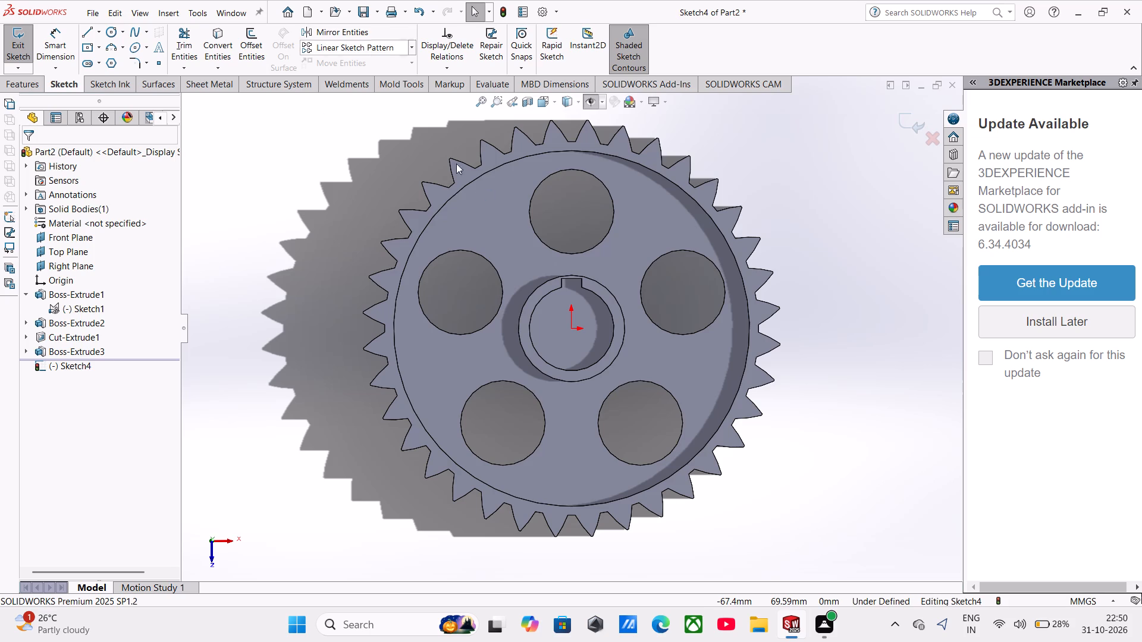
Convert the hub's inner bore edge and the three keyway edges into sketch entities.
scroll(582, 288, "down", 5)
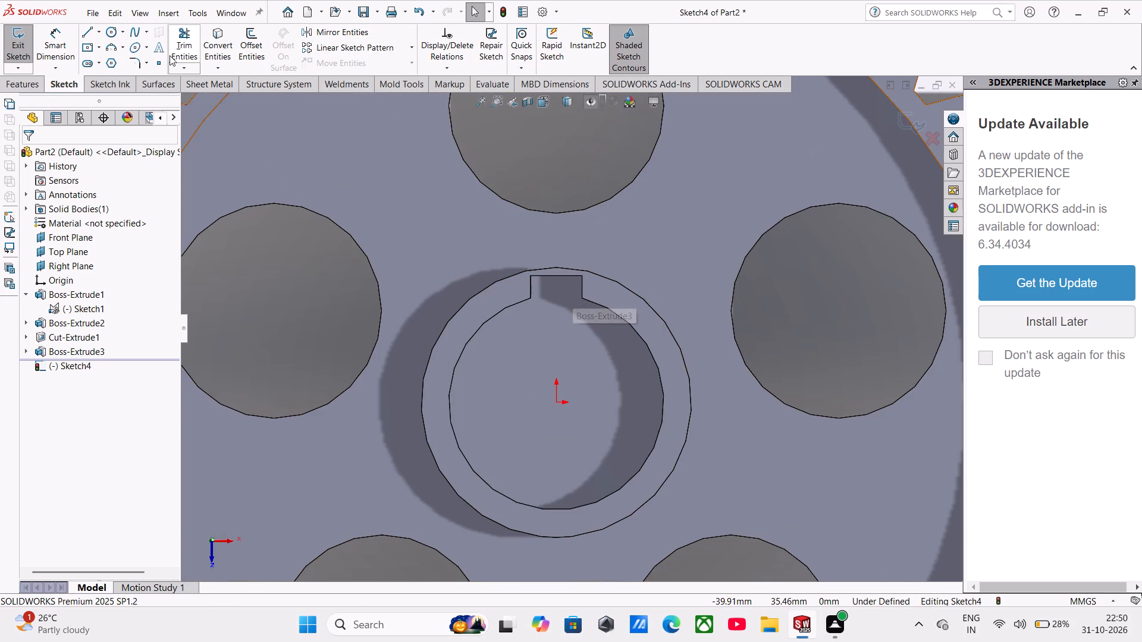
left_click(224, 35)
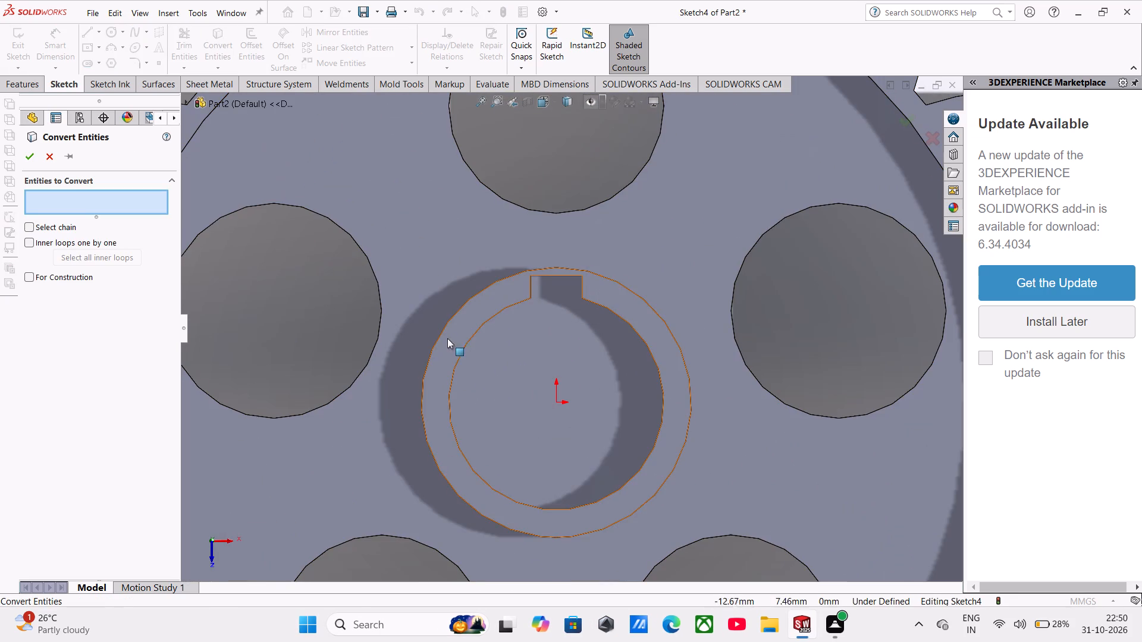
left_click(485, 323)
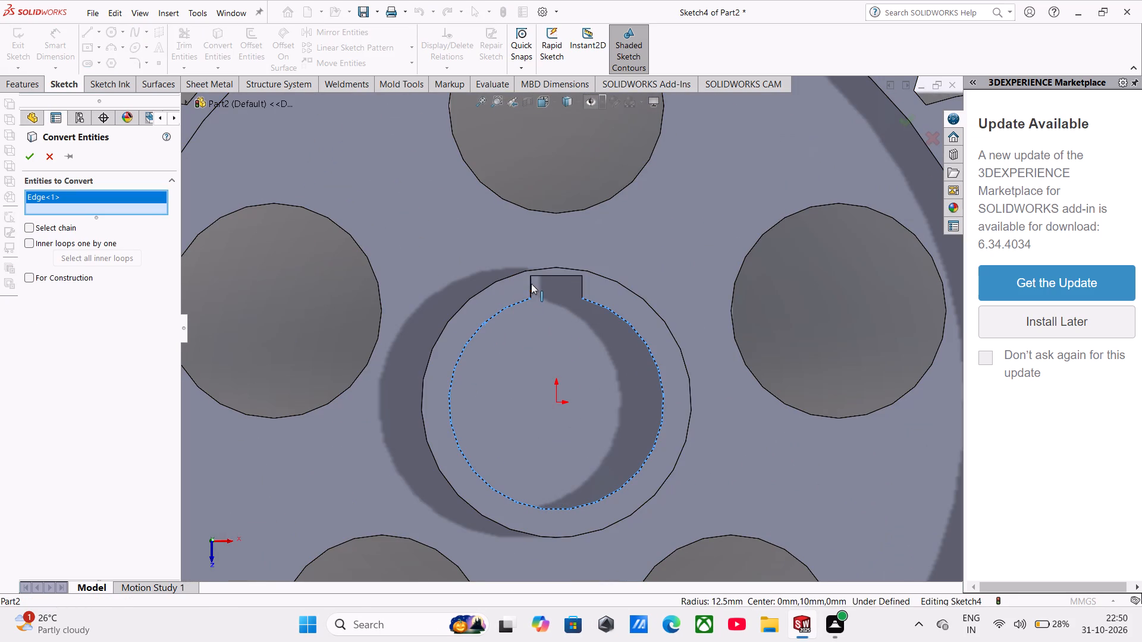
left_click(531, 284)
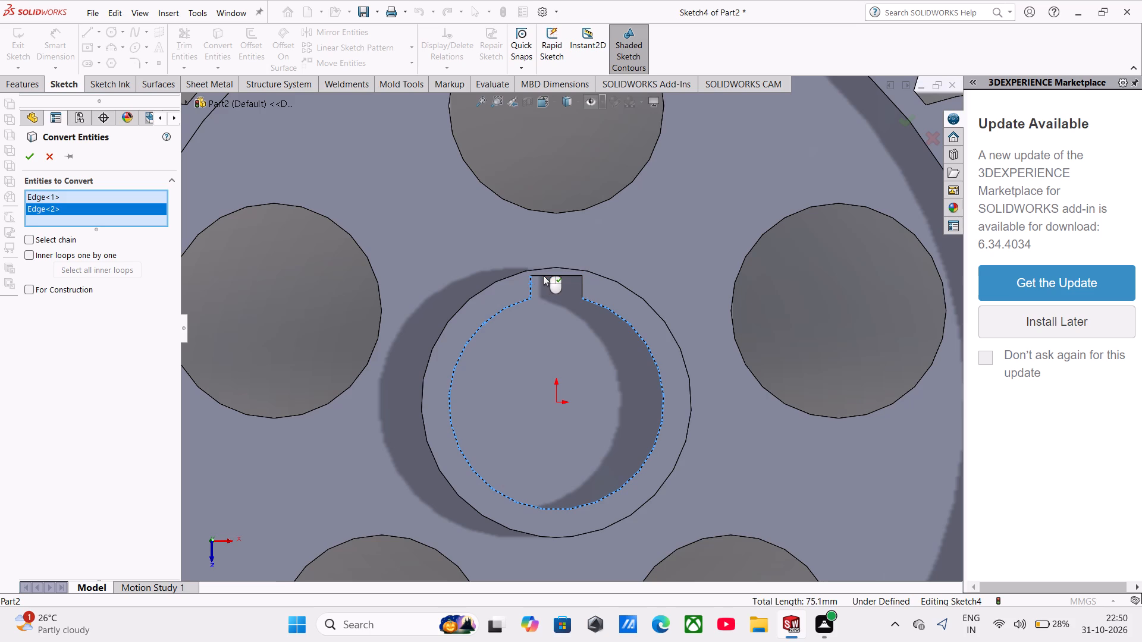
left_click(543, 275)
left_click(583, 287)
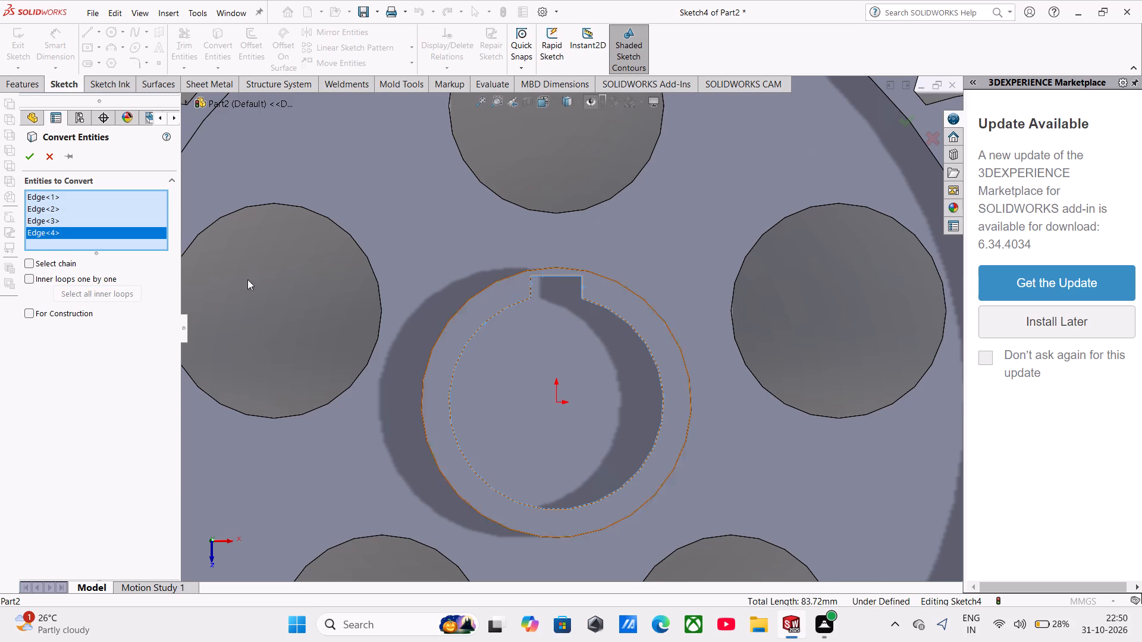
left_click(31, 158)
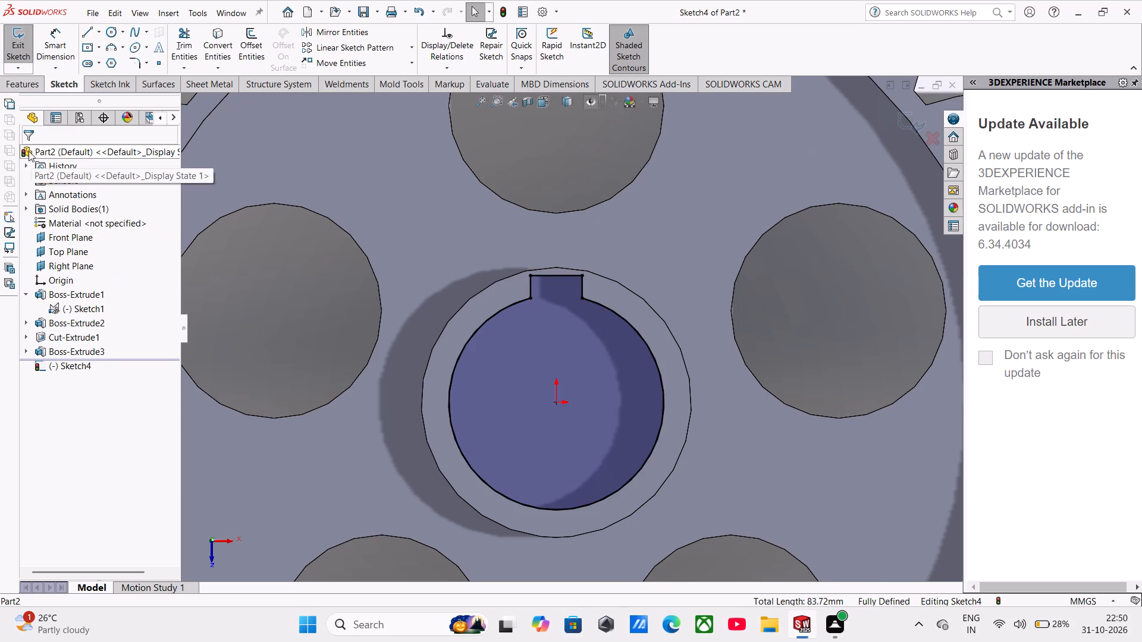
Cut-extrude the converted keyed bore profile blind to a depth of 30 mm through the gear.
left_click(22, 86)
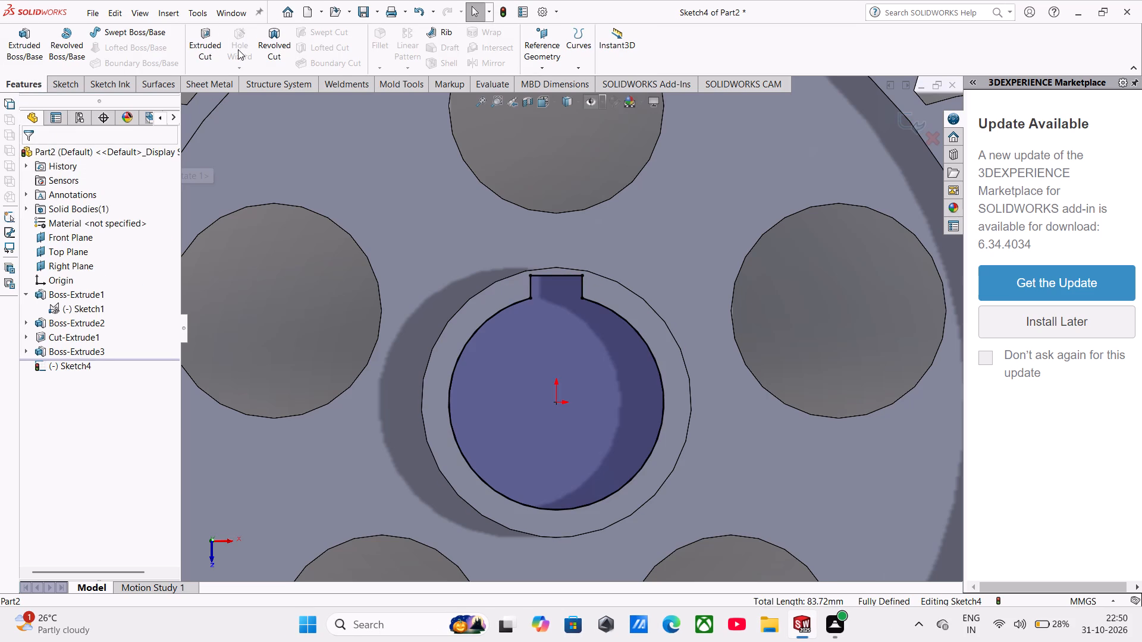
left_click(197, 49)
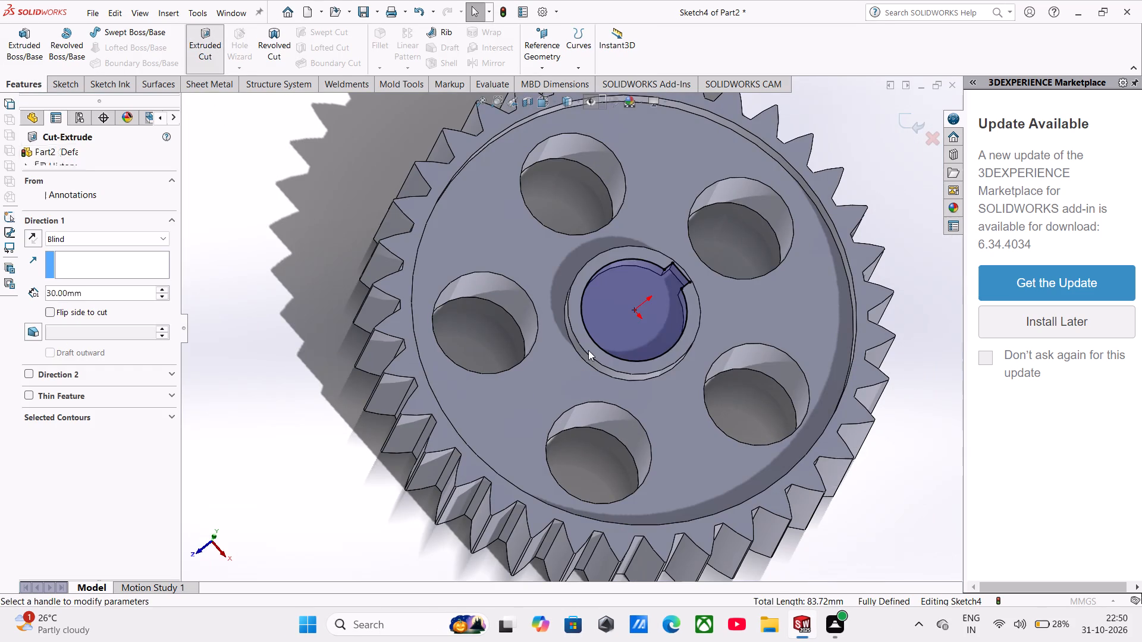
middle_click_drag(614, 359, 608, 278)
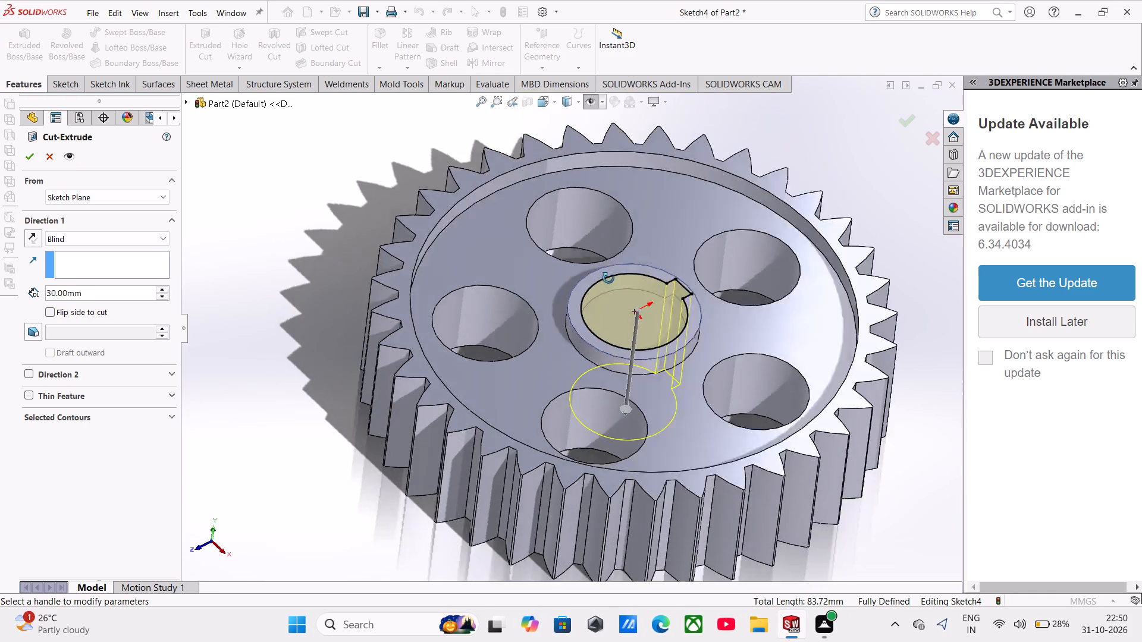
middle_click_drag(608, 278, 601, 219)
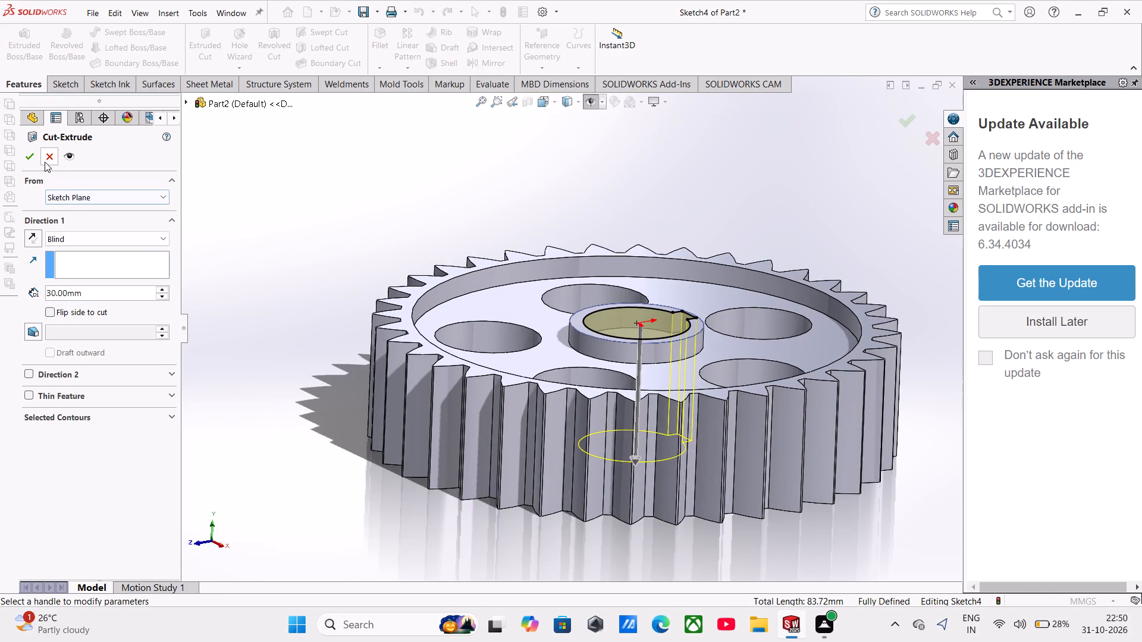
left_click(34, 156)
Examine the keyed bore cut and the whole gear from both faces.
middle_click_drag(772, 448, 771, 448)
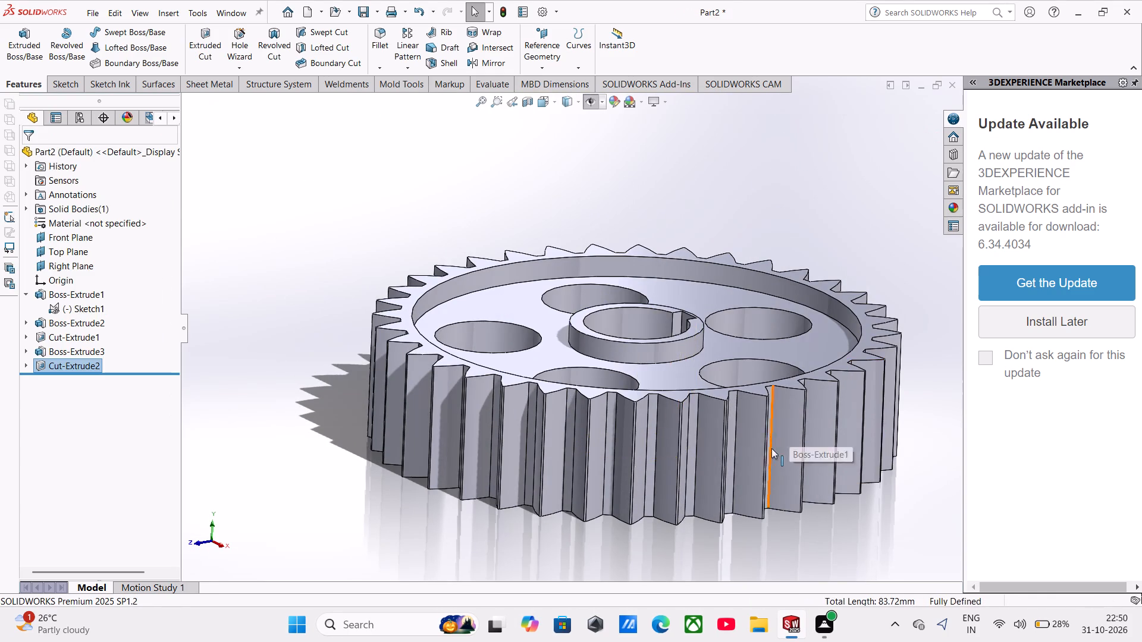
middle_click_drag(771, 448, 747, 143)
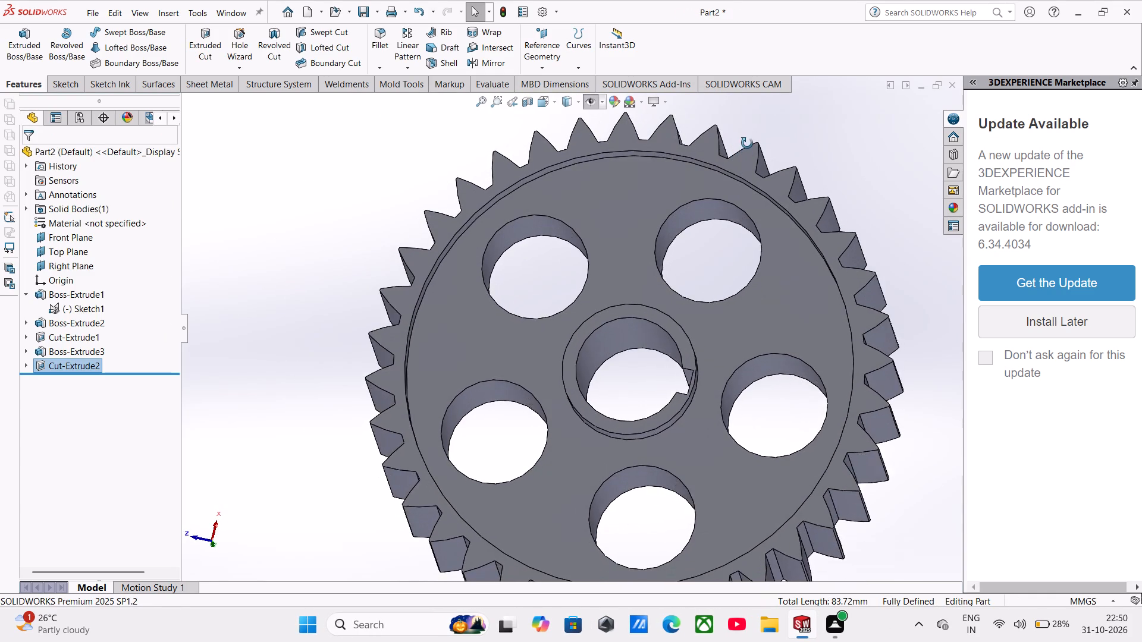
middle_click_drag(747, 143, 734, 196)
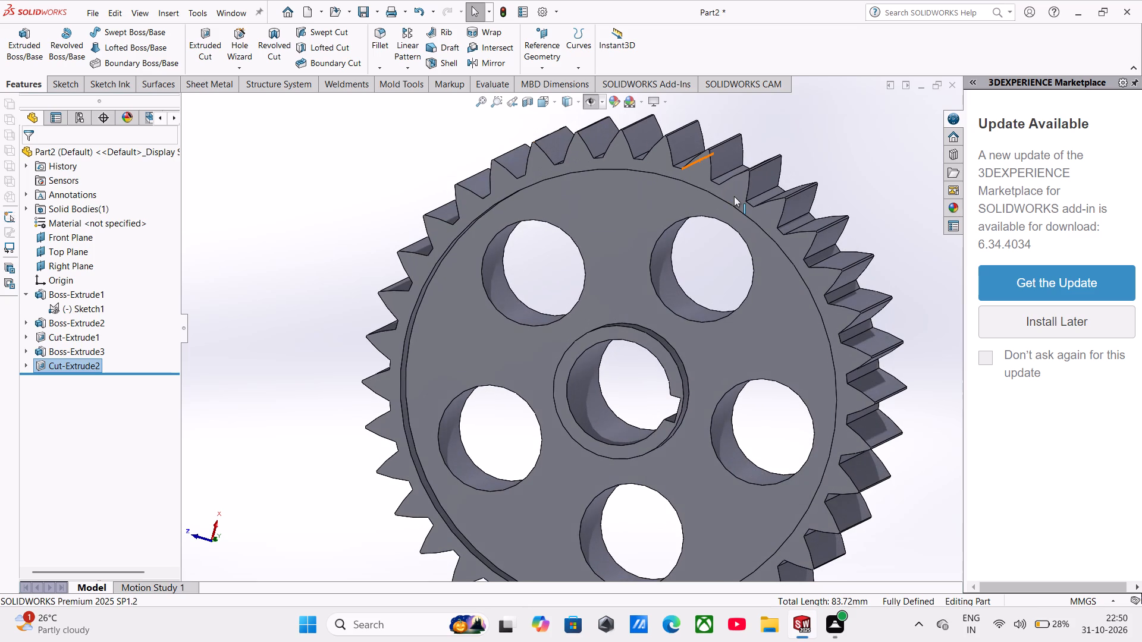
middle_click_drag(647, 279, 585, 554)
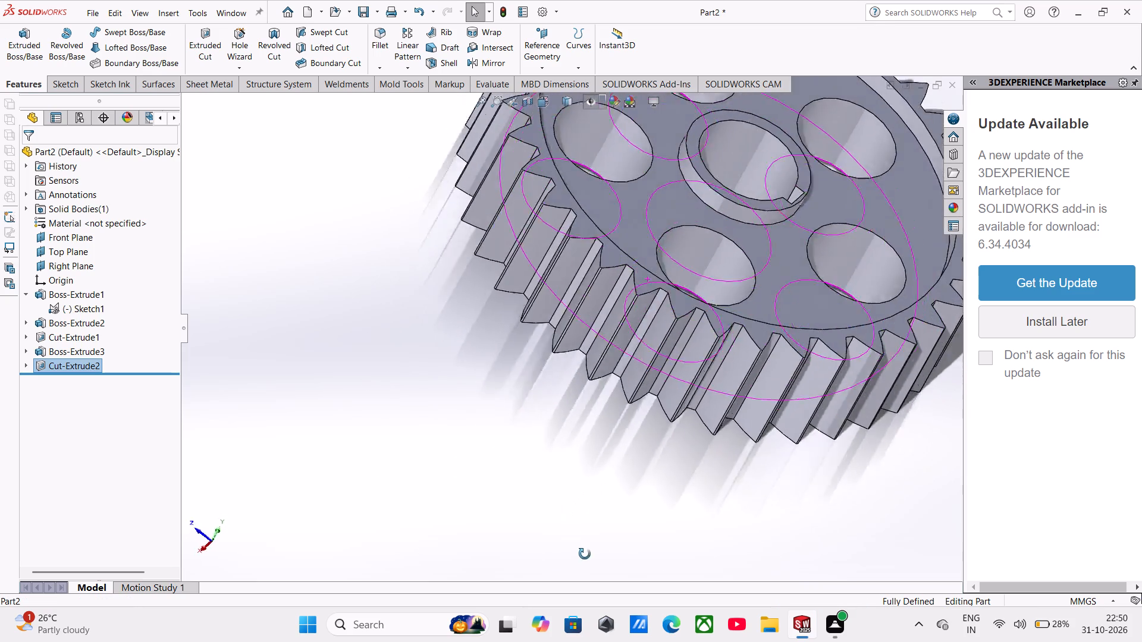
middle_click_drag(585, 554, 616, 279)
scroll(617, 279, "down", 1)
scroll(622, 303, "up", 4)
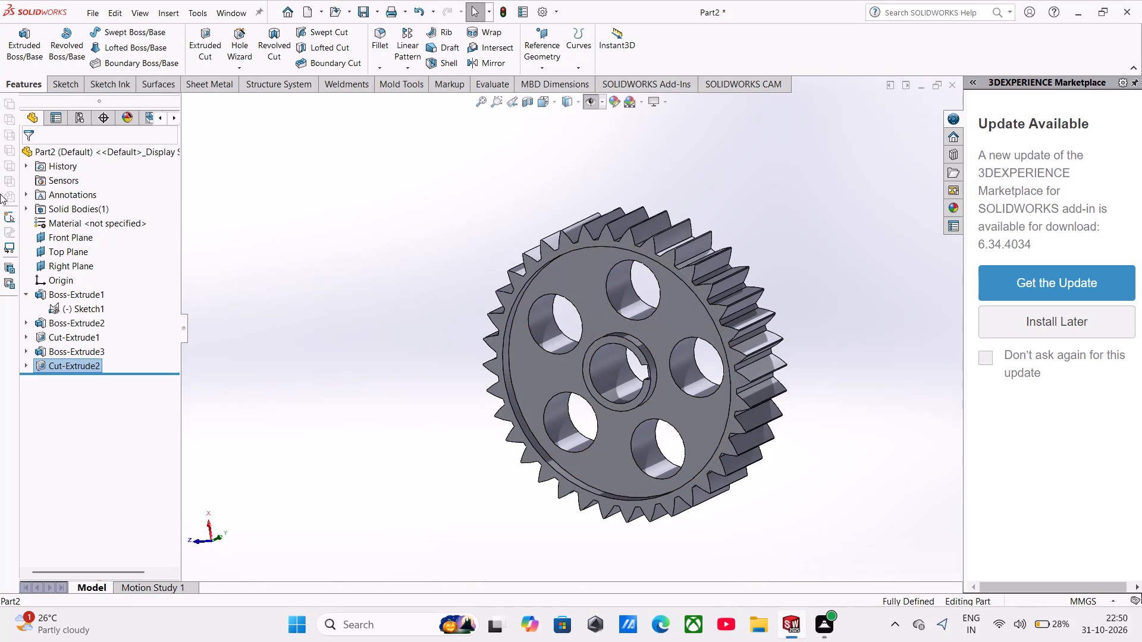
left_click(80, 11)
left_click(83, 11)
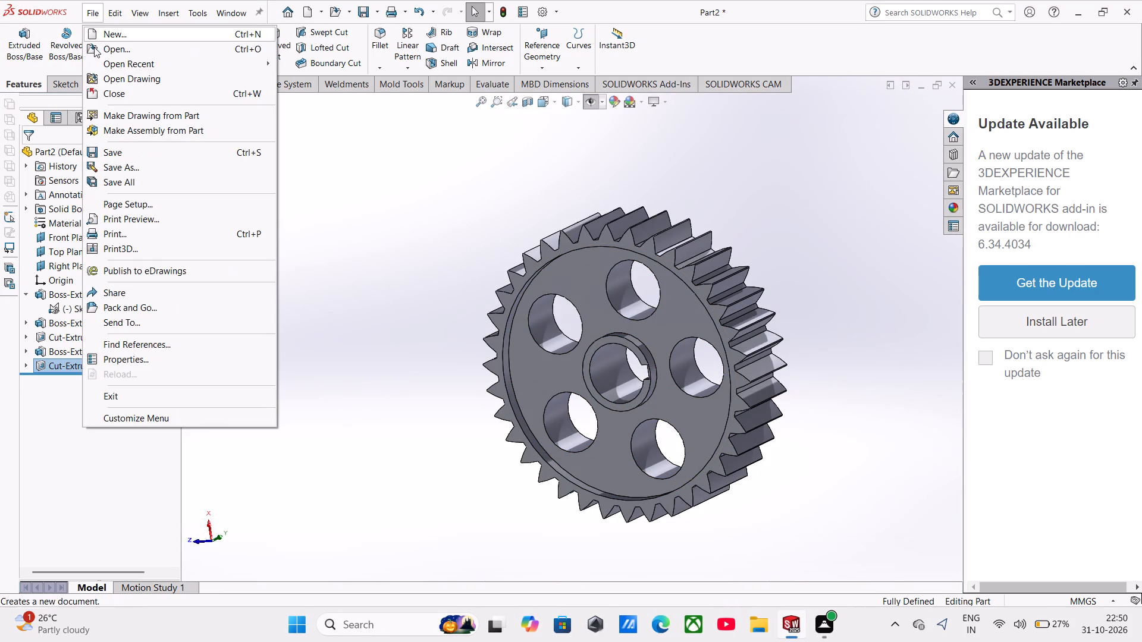
left_click(131, 161)
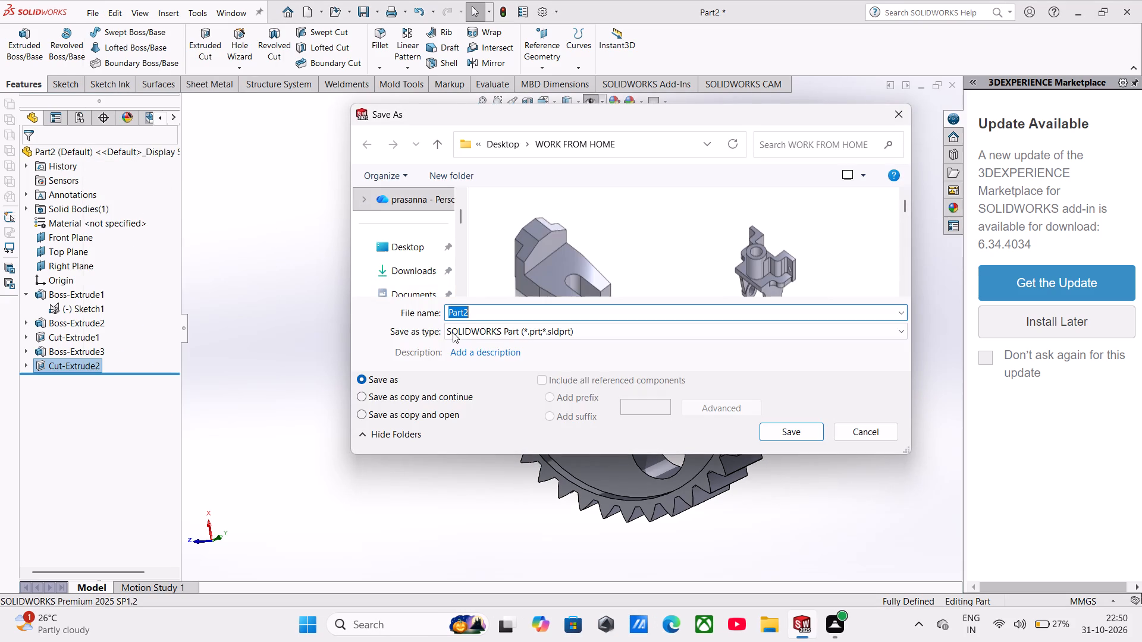
left_click(410, 250)
scroll(556, 260, "down", 2)
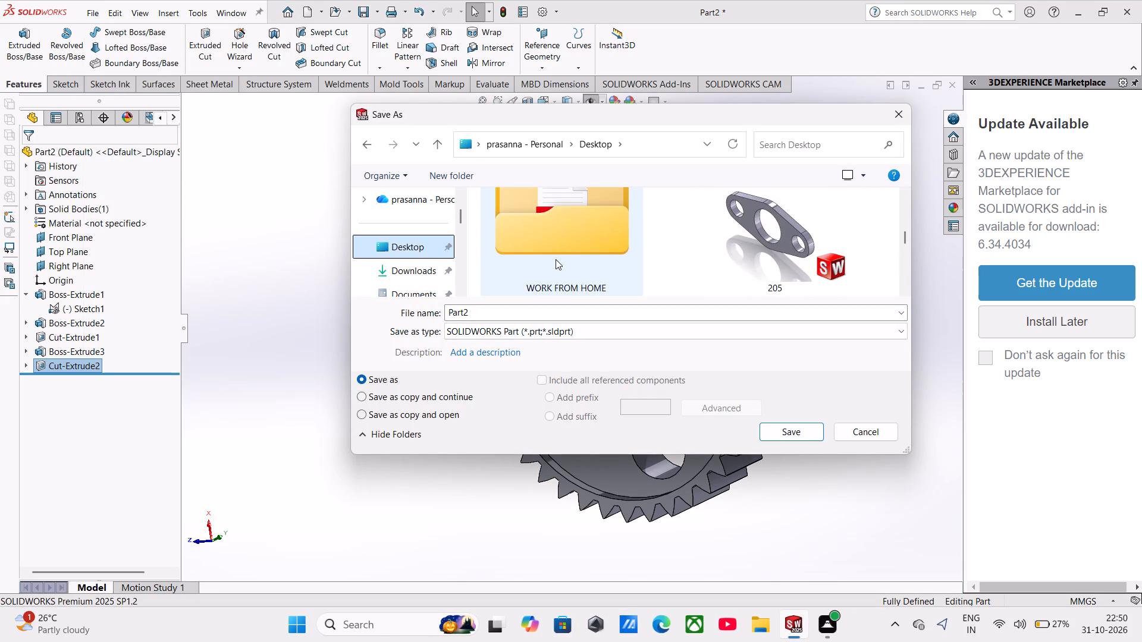
double_click(556, 259)
left_click_drag(512, 303, 448, 298)
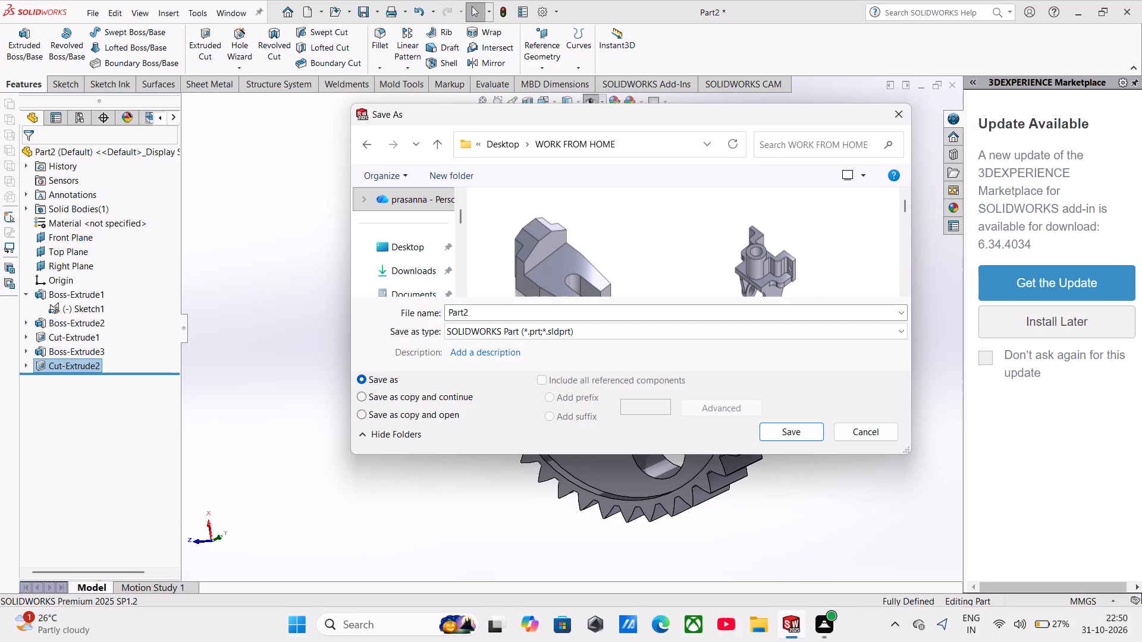
left_click_drag(481, 314, 412, 322)
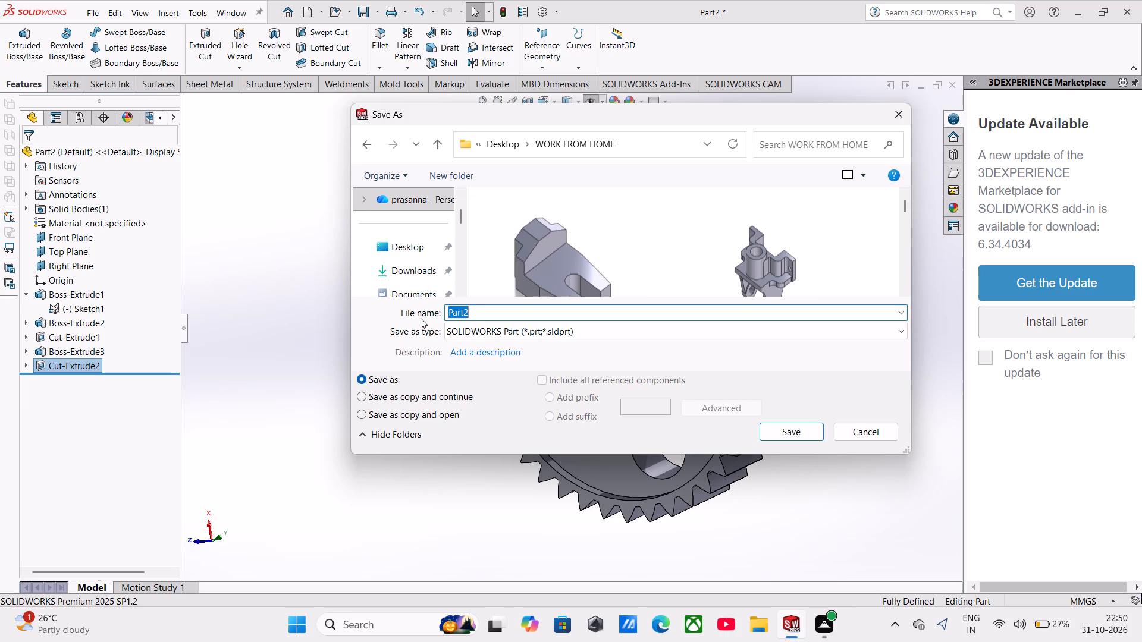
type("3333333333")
left_click(784, 430)
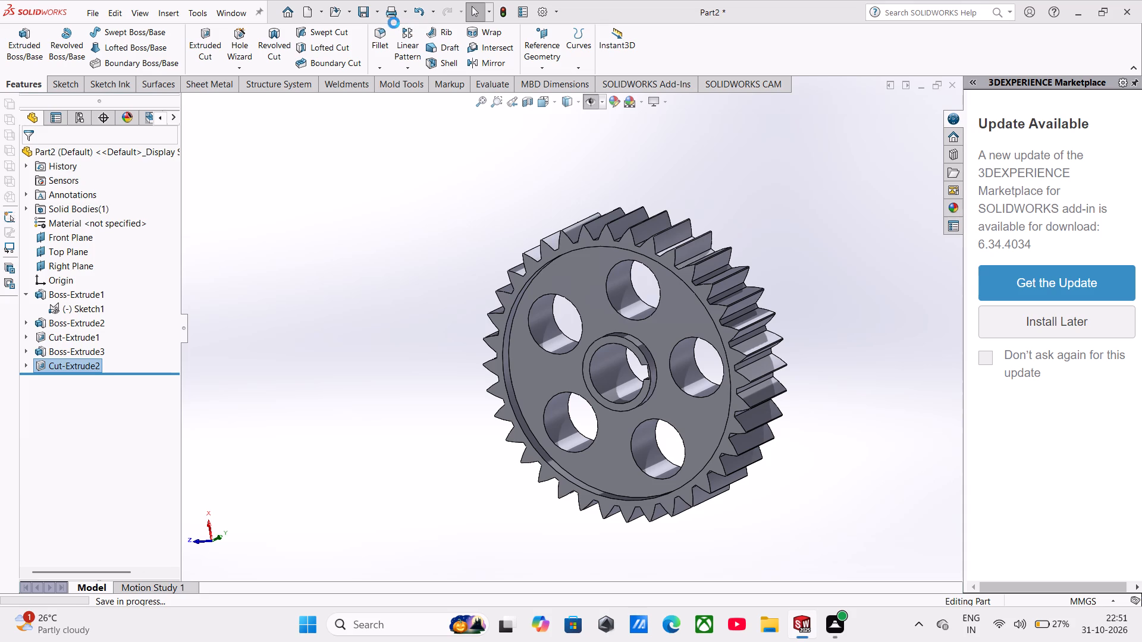
left_click(392, 9)
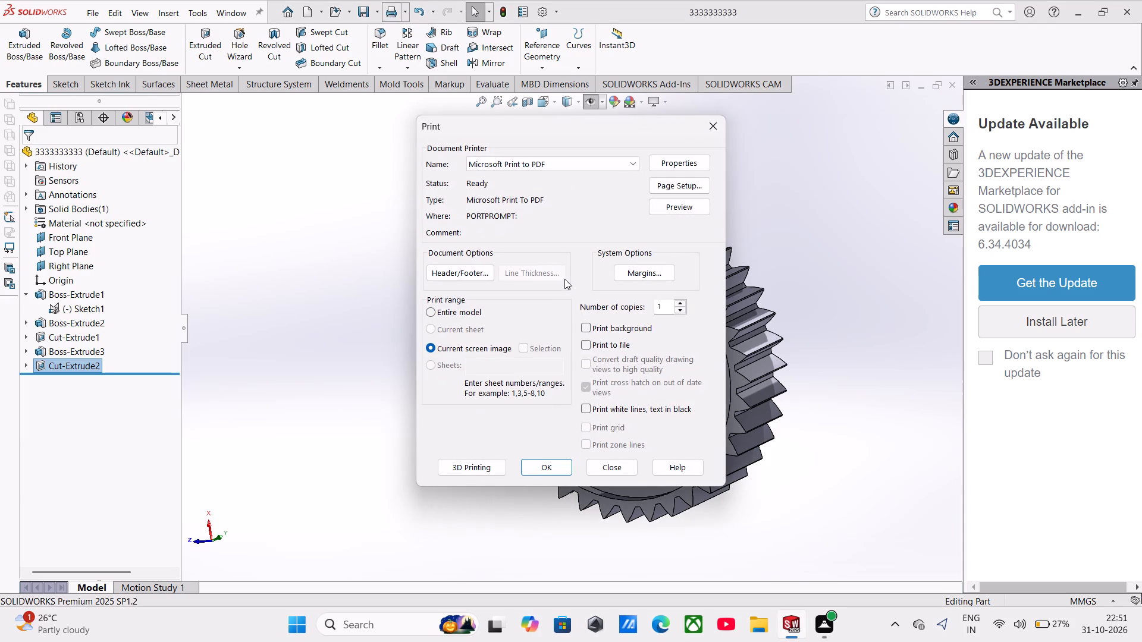
left_click(539, 466)
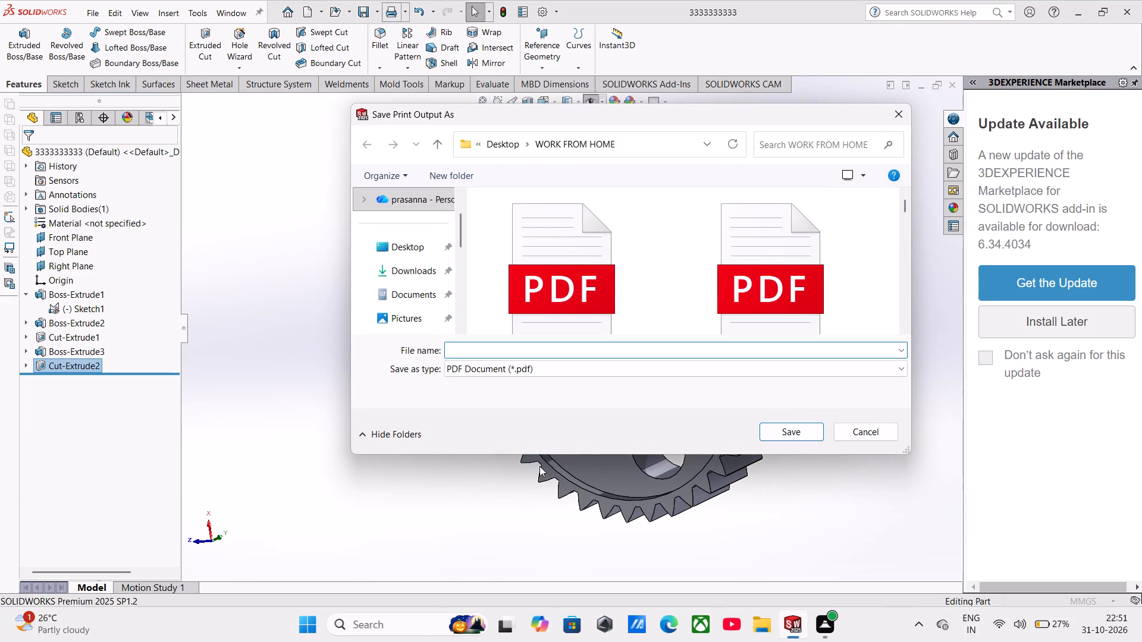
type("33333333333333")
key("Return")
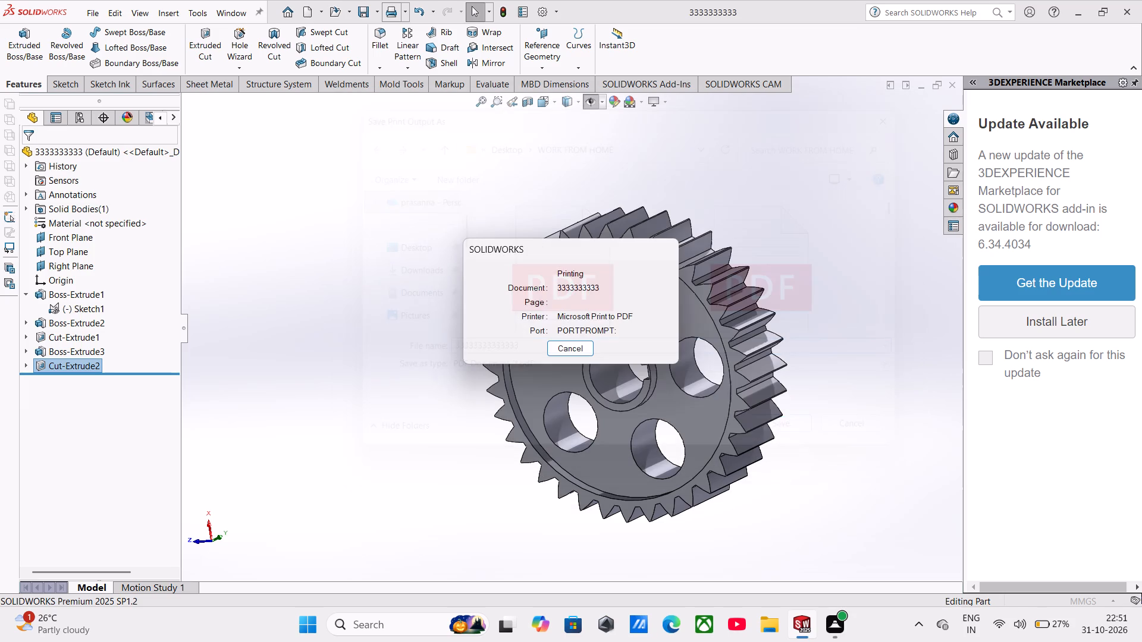